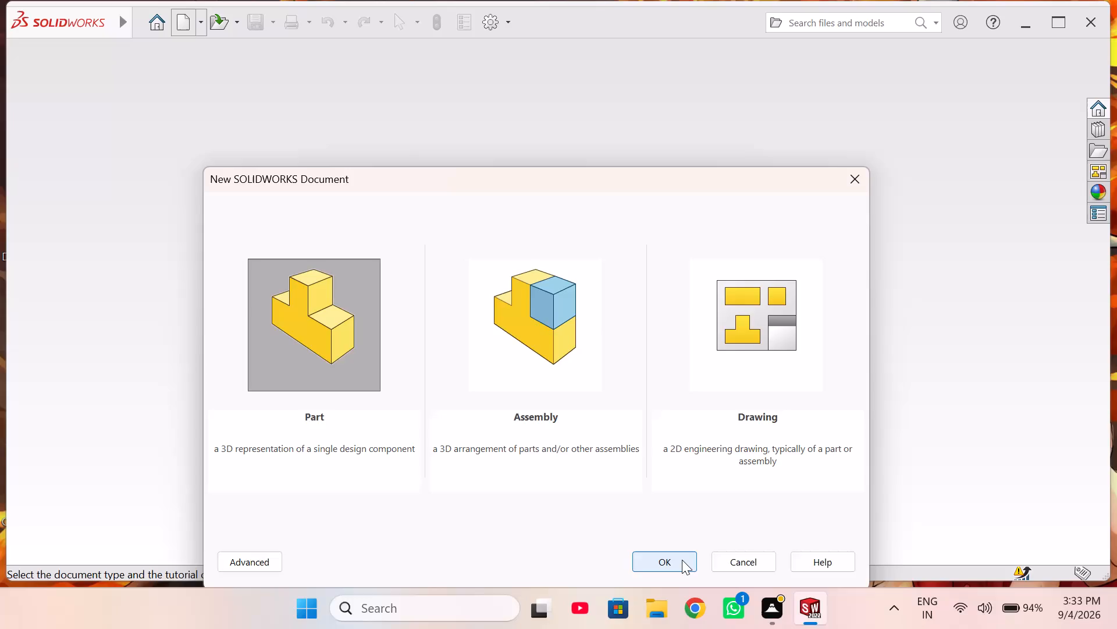
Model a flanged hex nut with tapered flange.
Create a new part document, a 3D representation of a single design component.
left_click(682, 560)
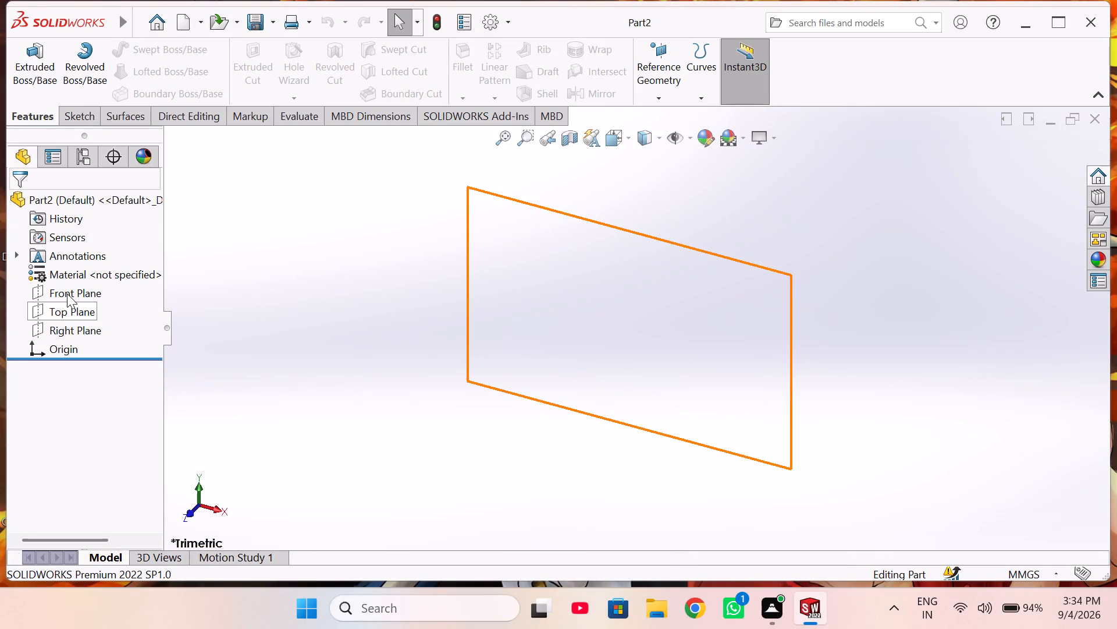
Start a new sketch on the Top Plane of the empty part.
left_click(63, 310)
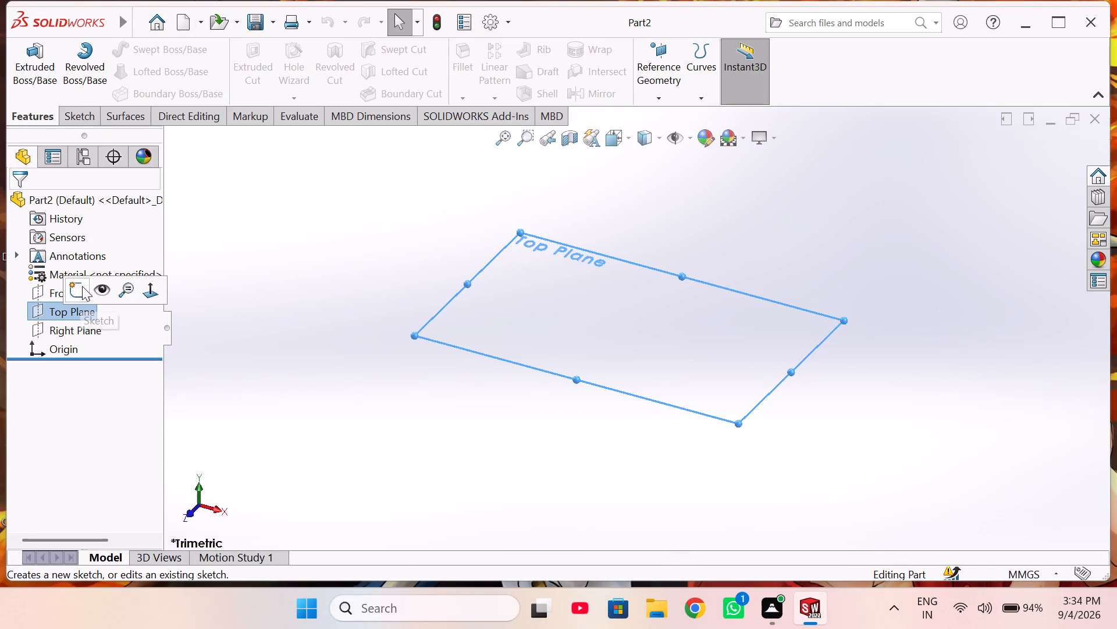
left_click(74, 291)
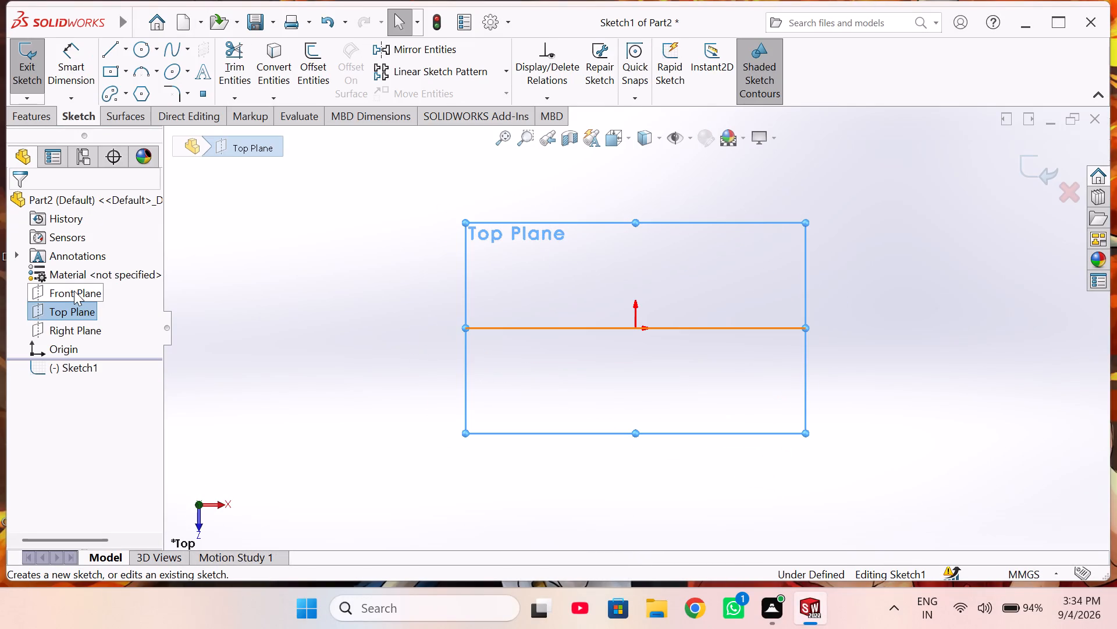
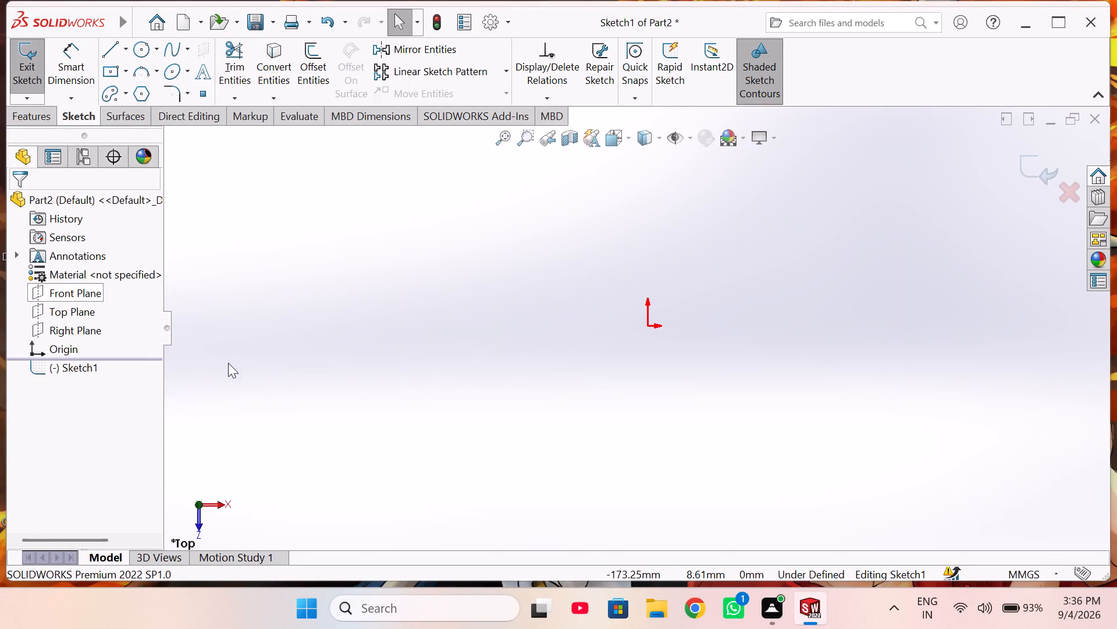
Sketch two concentric circles centred on the origin, the outer one about 79 mm in diameter and a smaller one inside it.
left_click(87, 307)
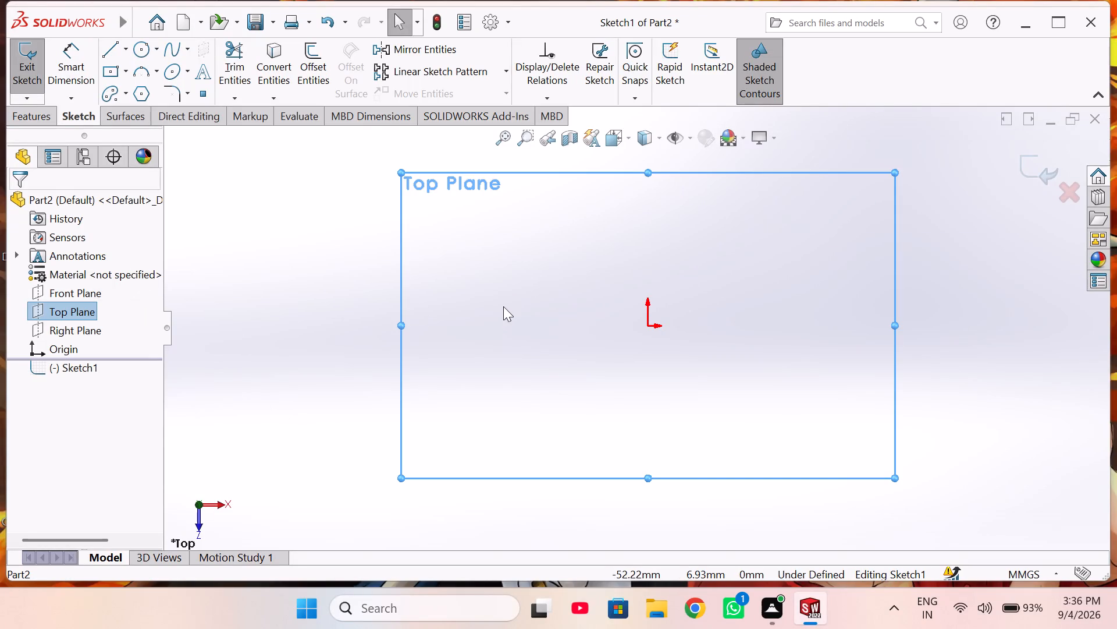
left_click(363, 299)
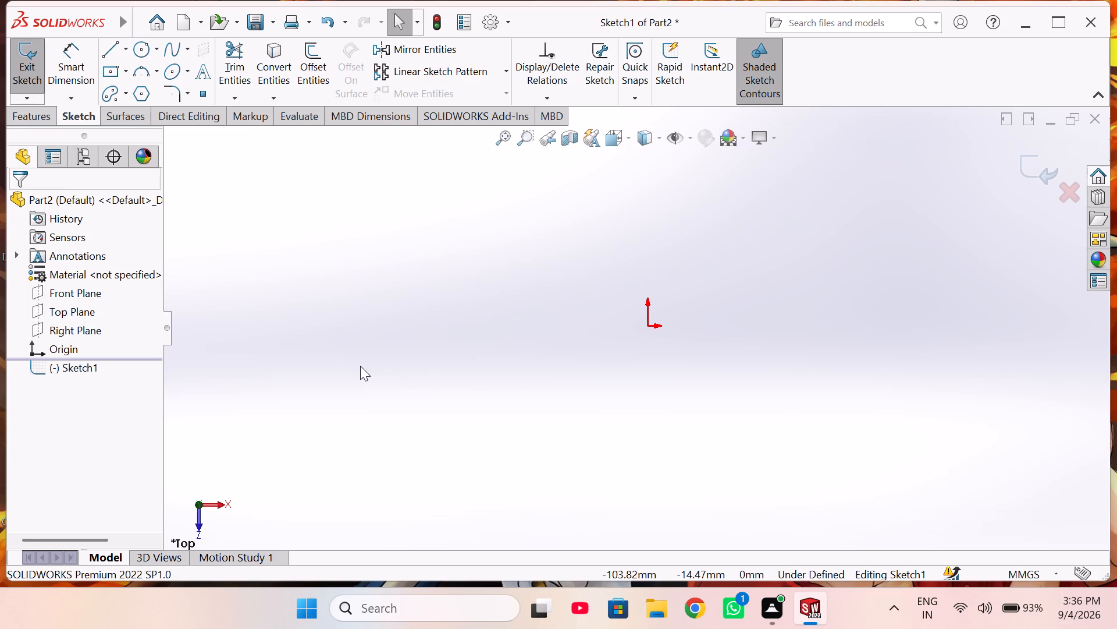
right_click_drag(430, 317, 462, 317)
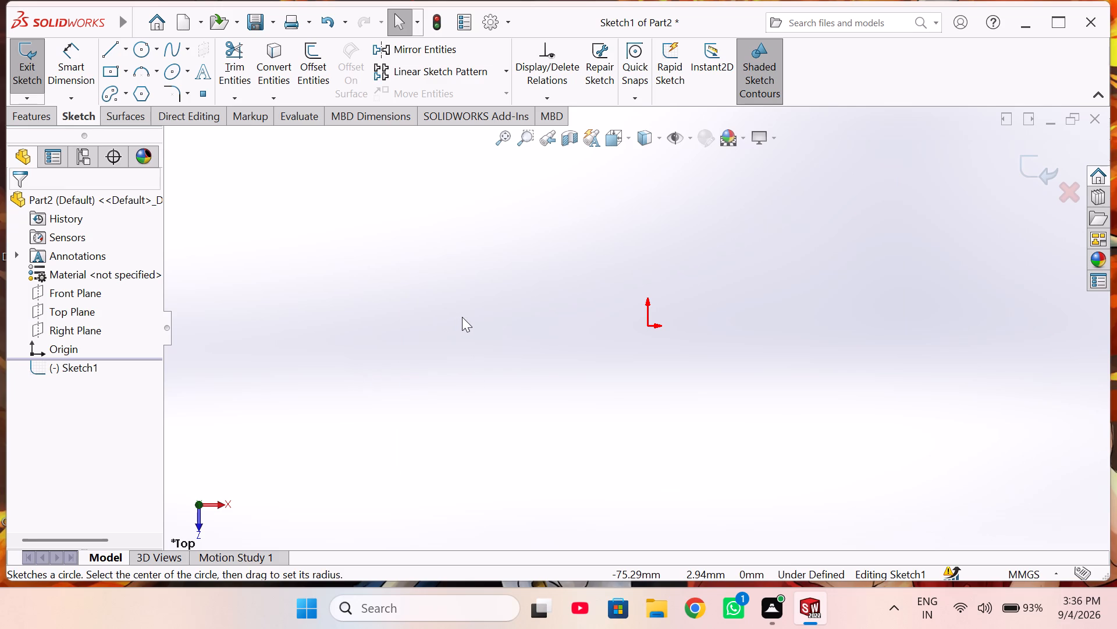
right_click_drag(462, 317, 585, 329)
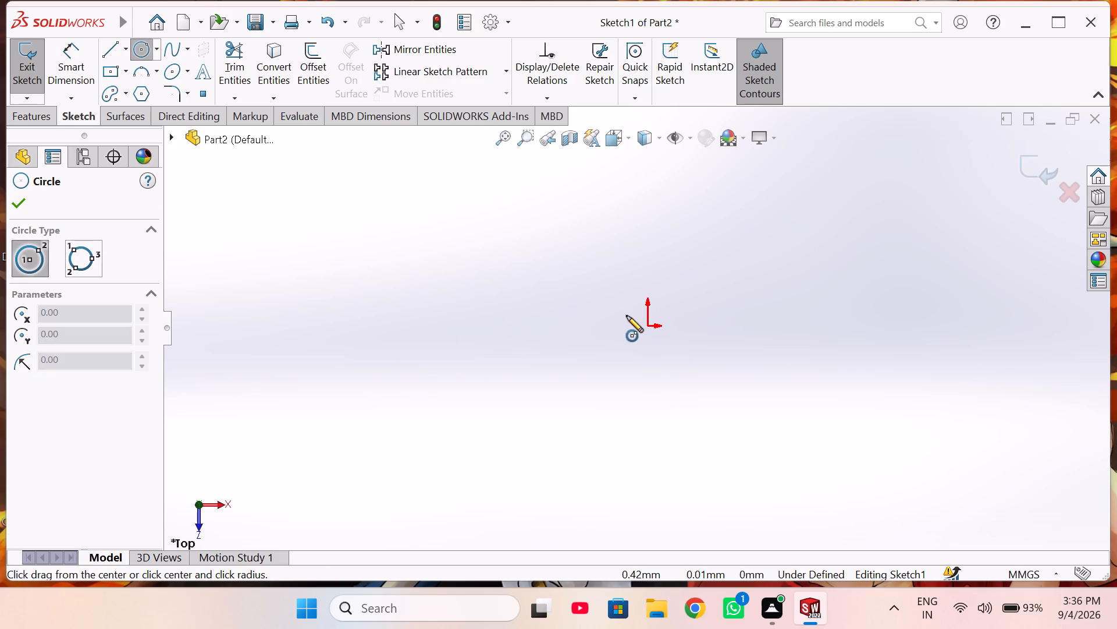
left_click(648, 326)
left_click(730, 399)
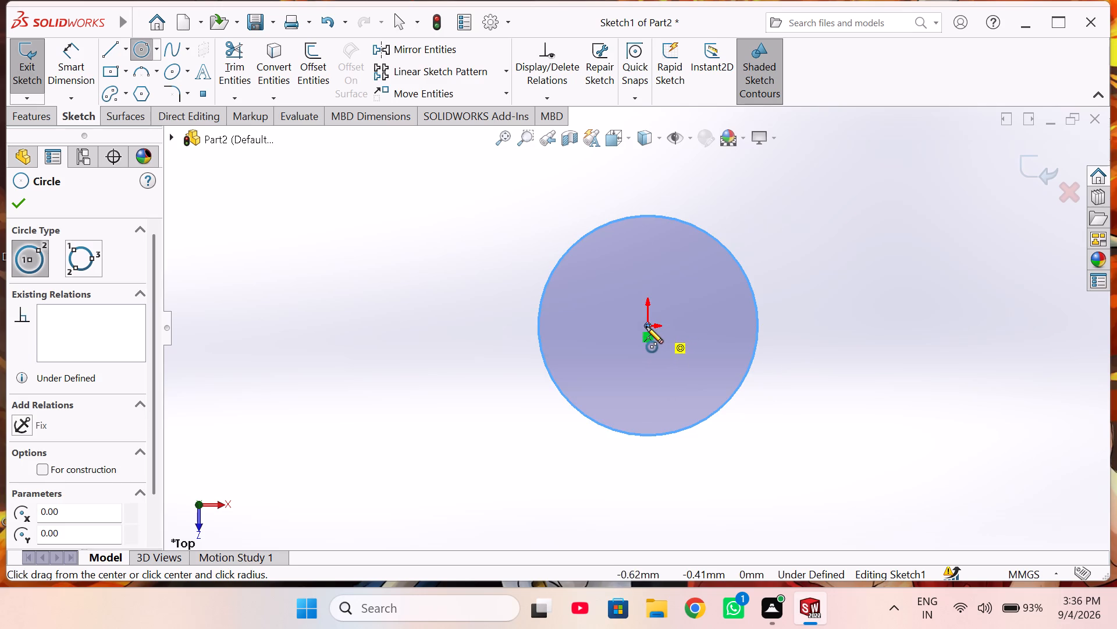
left_click(646, 327)
left_click(695, 394)
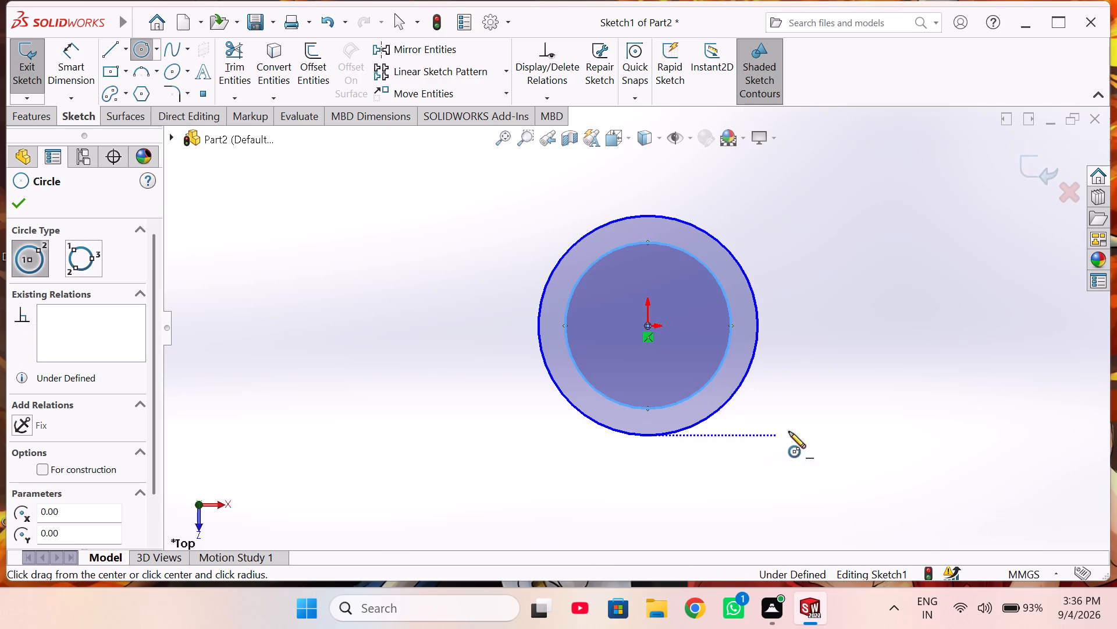
Dimension the outer circle with a diameter of 6.5 mm.
right_click_drag(794, 418, 823, 267)
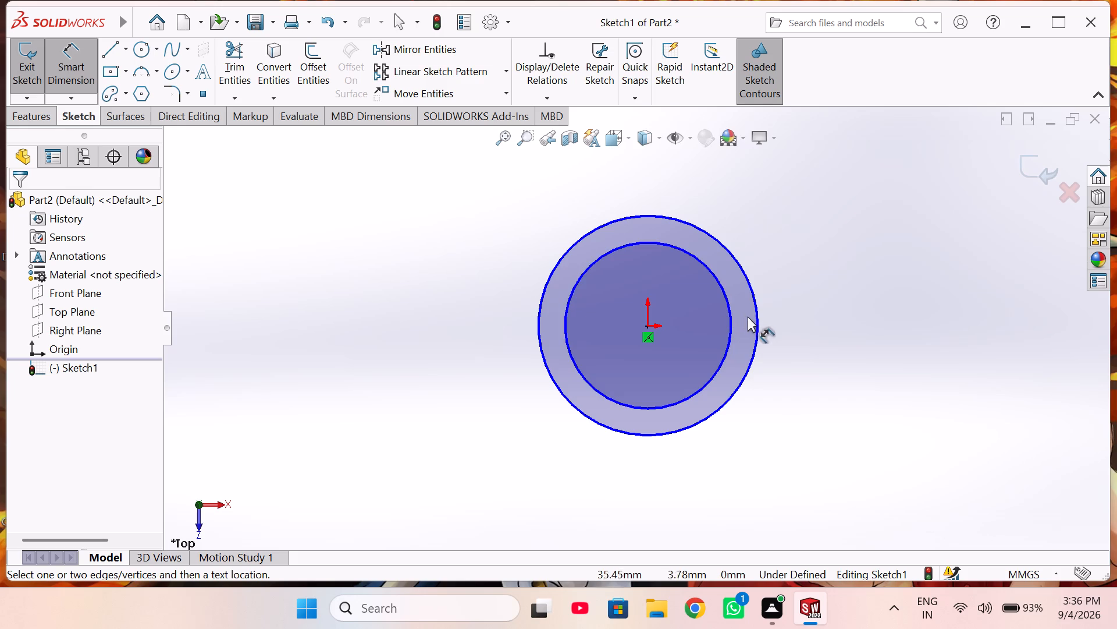
left_click(757, 320)
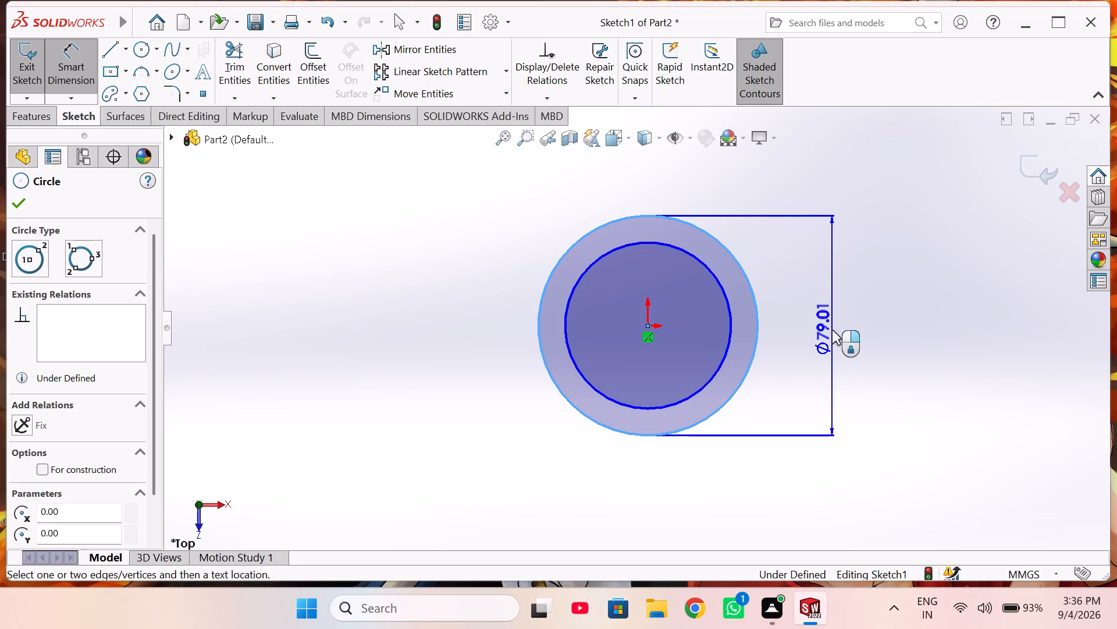
left_click(831, 327)
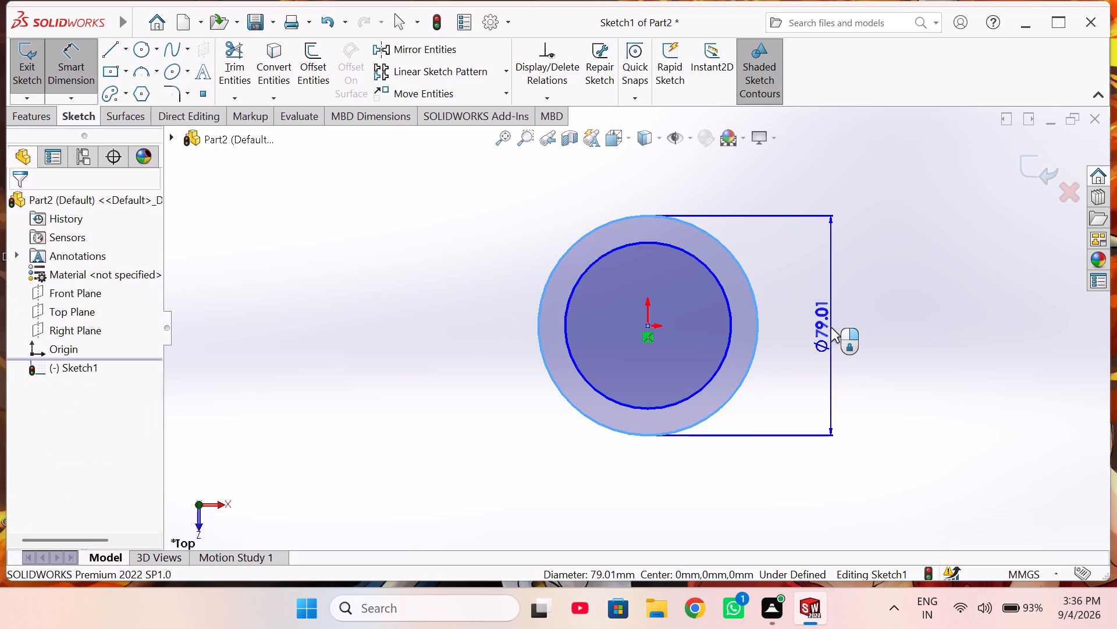
type("6.")
key("5")
key("Return")
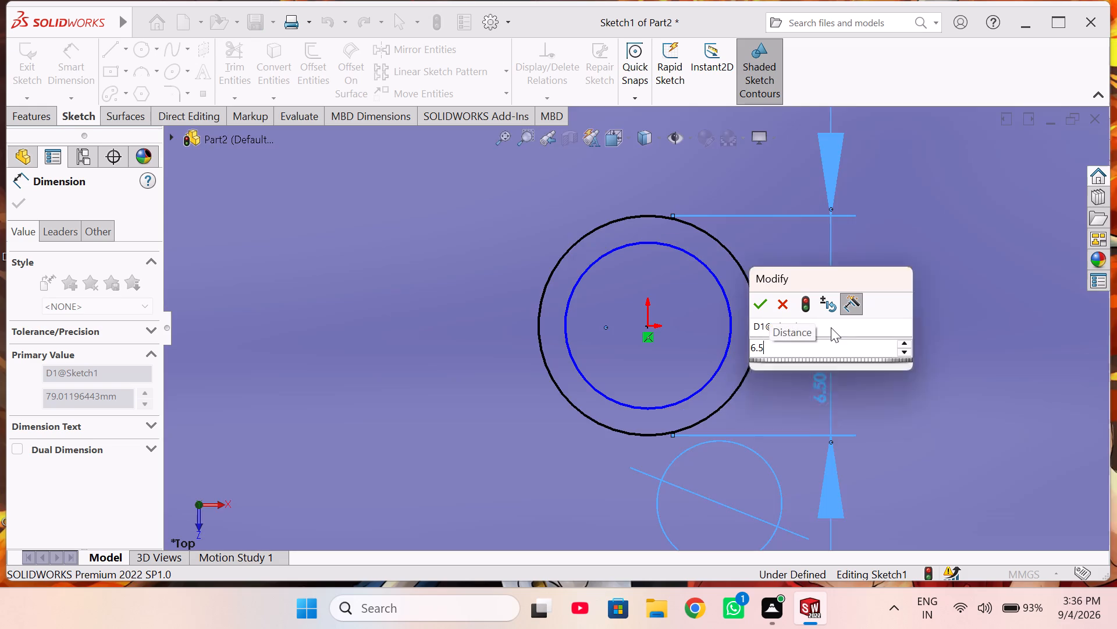
Dimension the inner circle with a diameter of 5 mm.
left_click(728, 328)
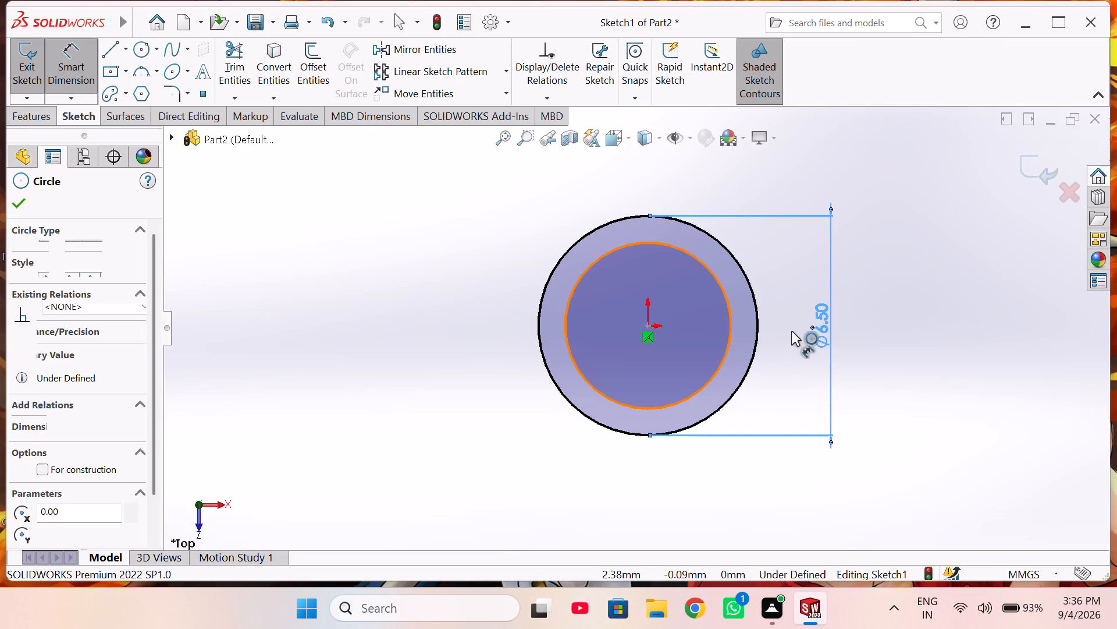
left_click(789, 331)
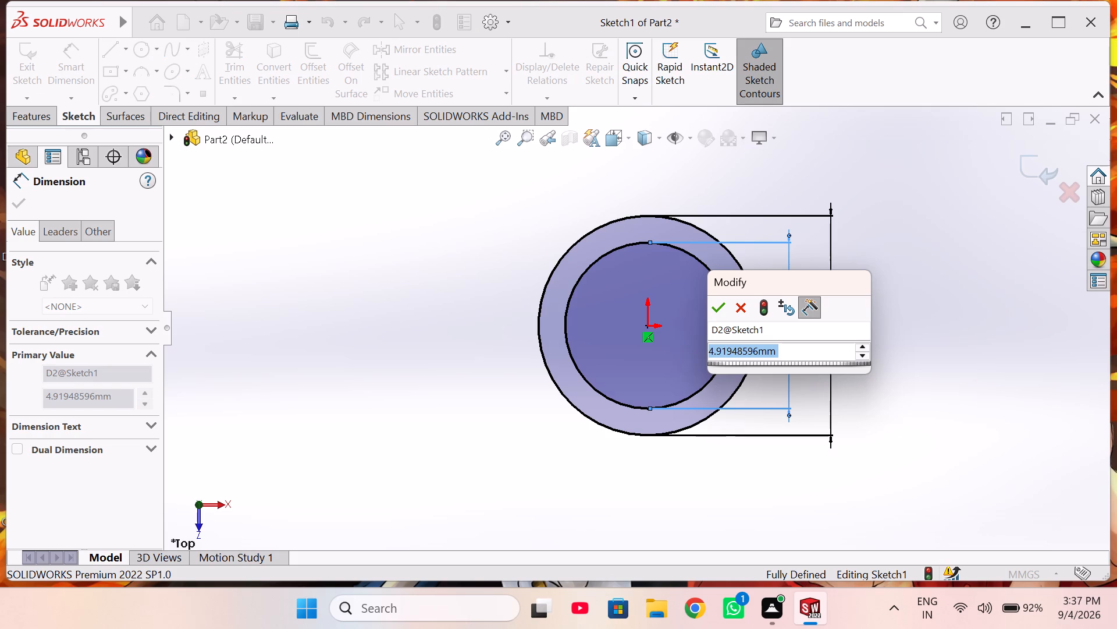
key("5")
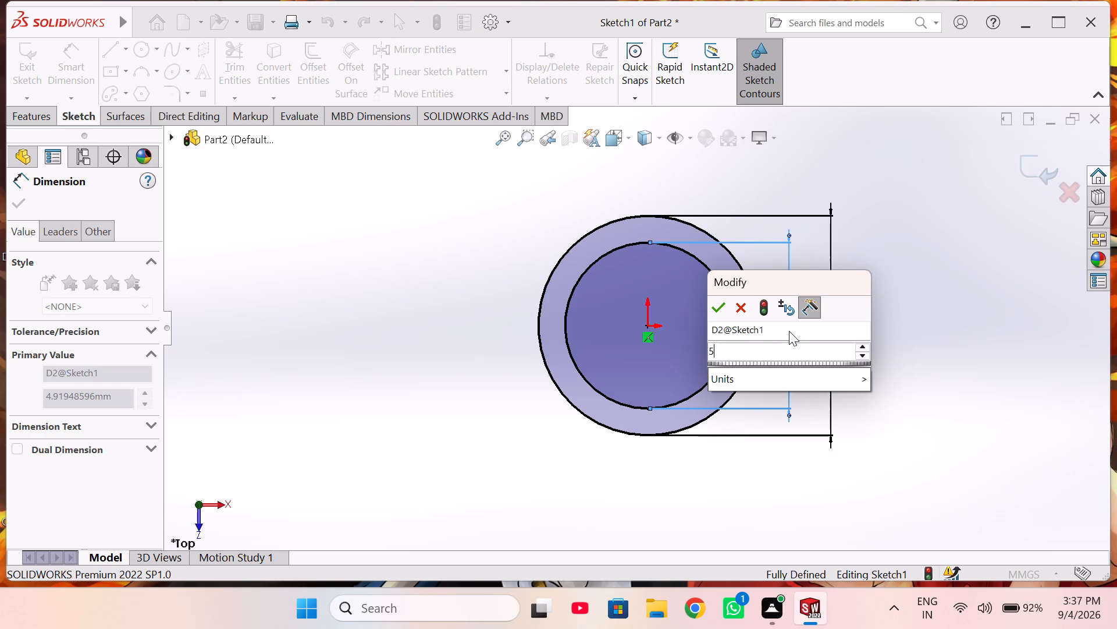
key("Return")
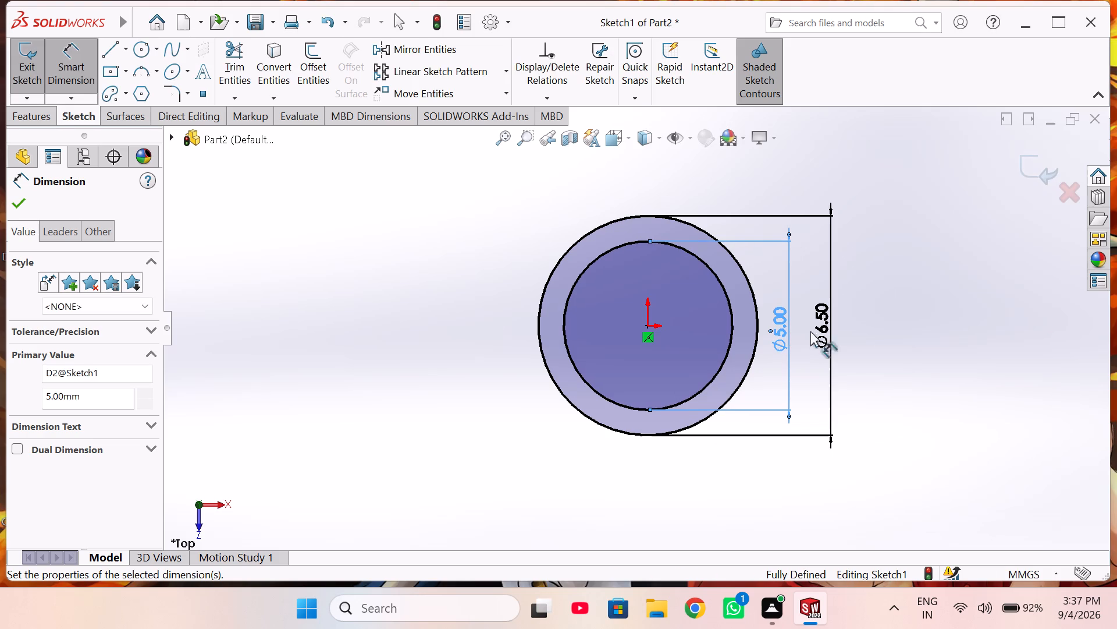
Set the outer circle's diameter to 13 mm and finish dimensioning.
double_click(816, 325)
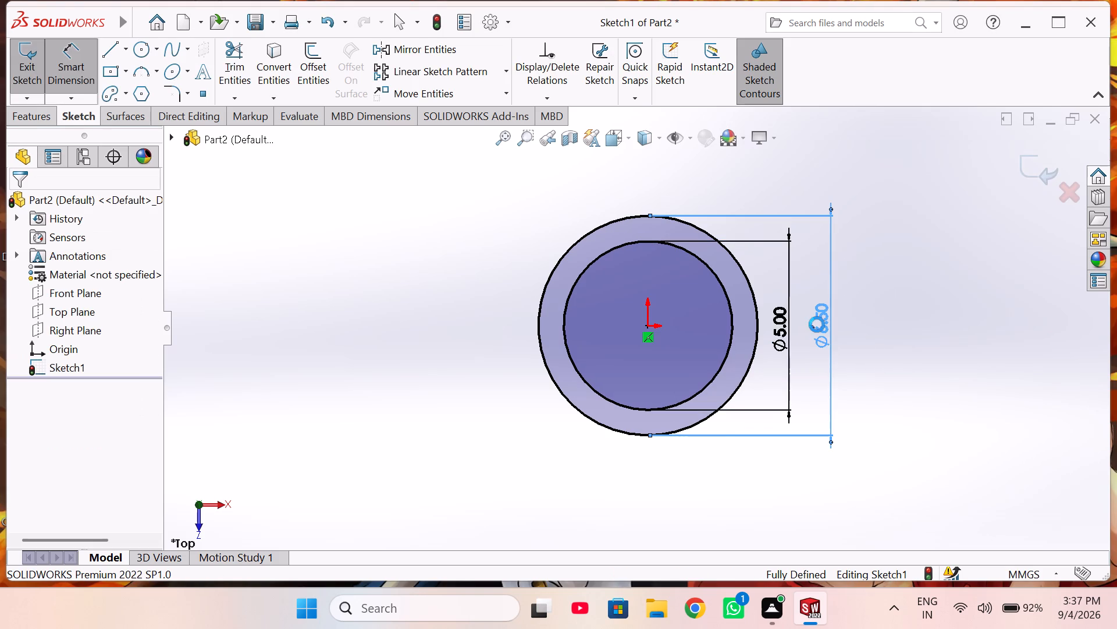
type("13")
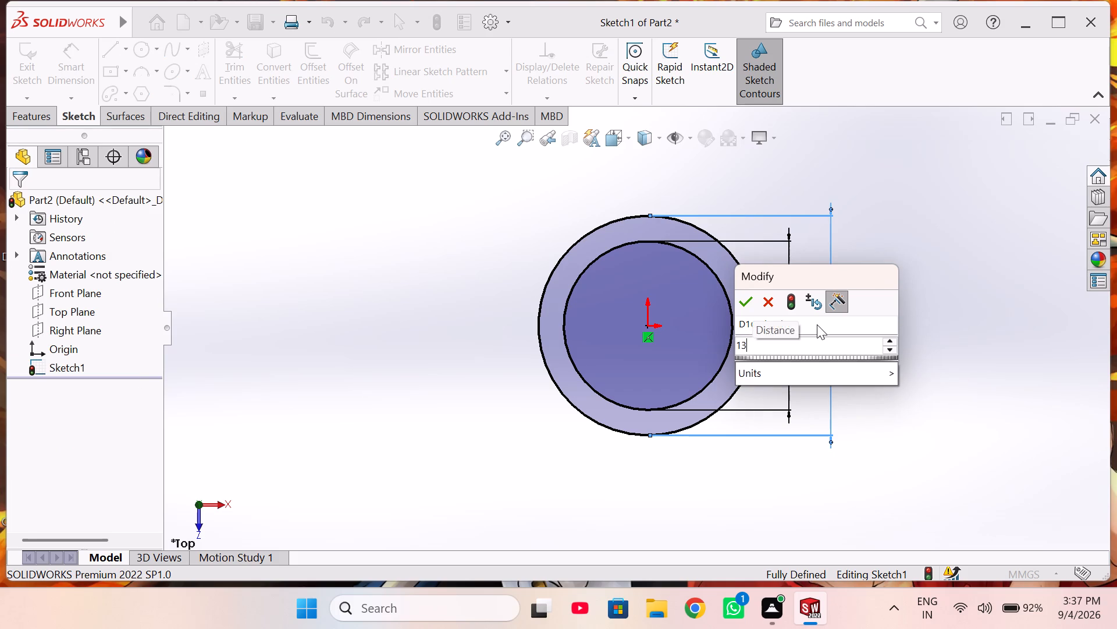
key("Return")
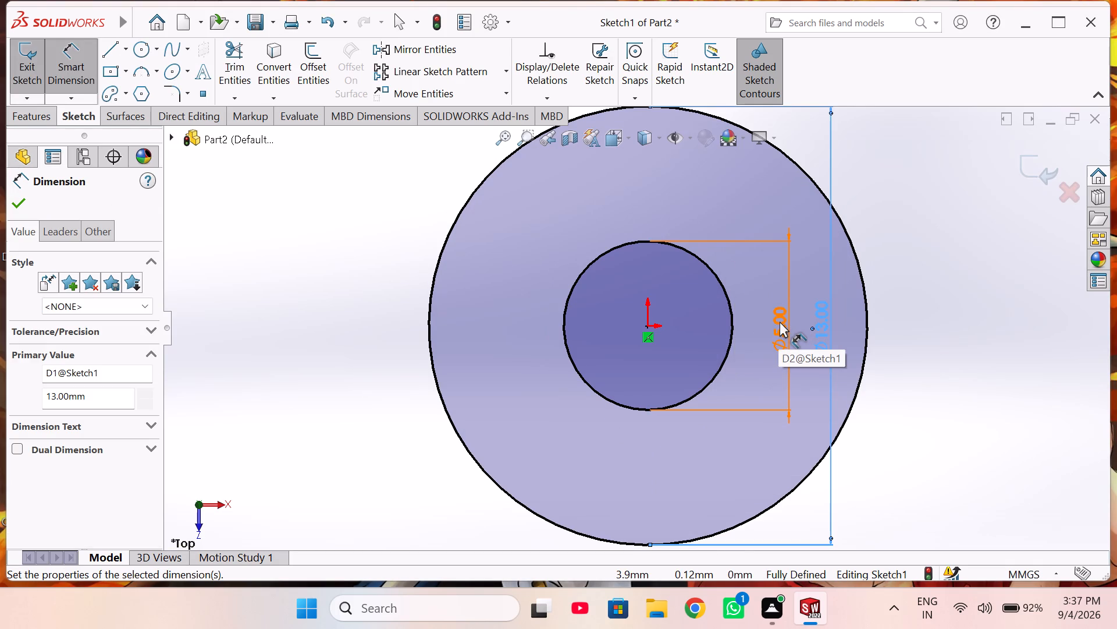
right_click(945, 305)
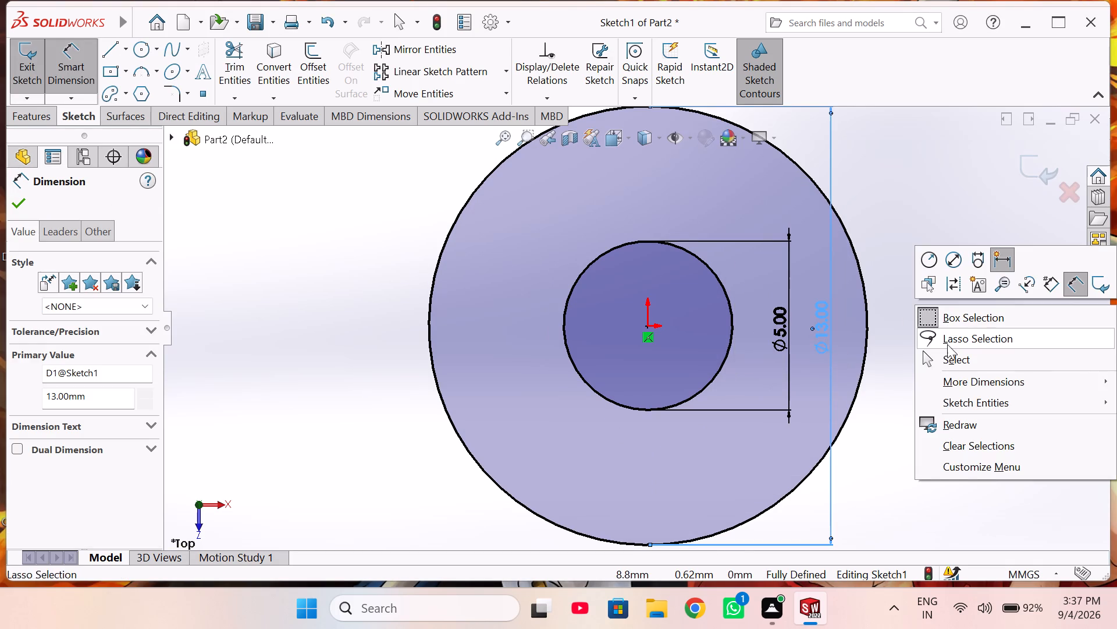
left_click(945, 354)
Move the outer and inner diameter dimensions clear of the outer circle so both read outside the profile.
left_click_drag(822, 329, 934, 335)
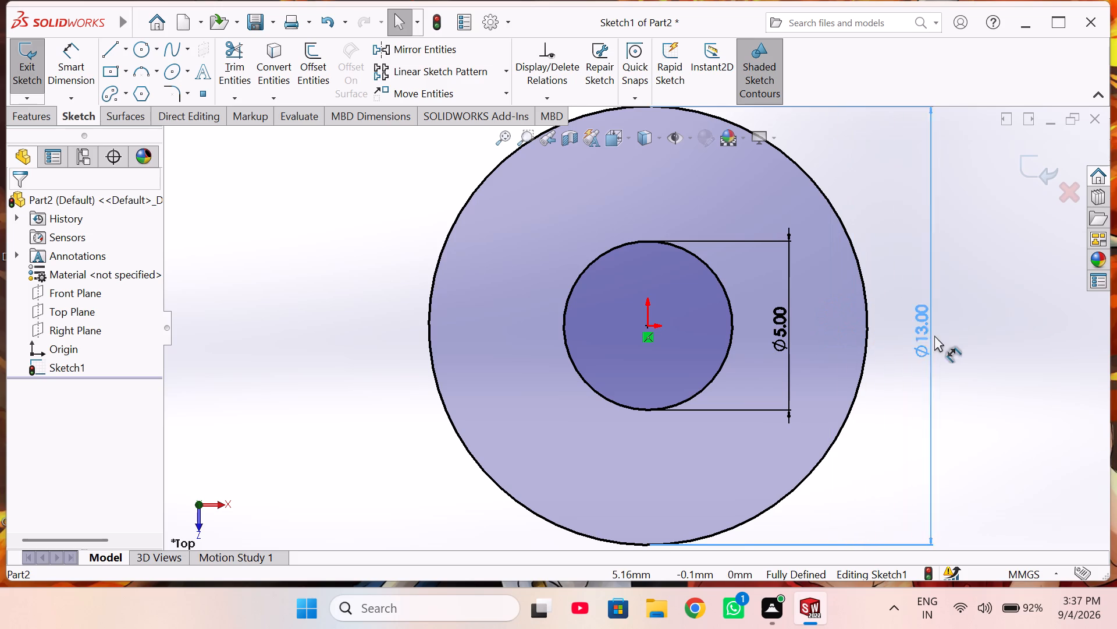
left_click_drag(934, 335, 946, 337)
scroll(909, 338, "up", 3)
scroll(616, 323, "down", 1)
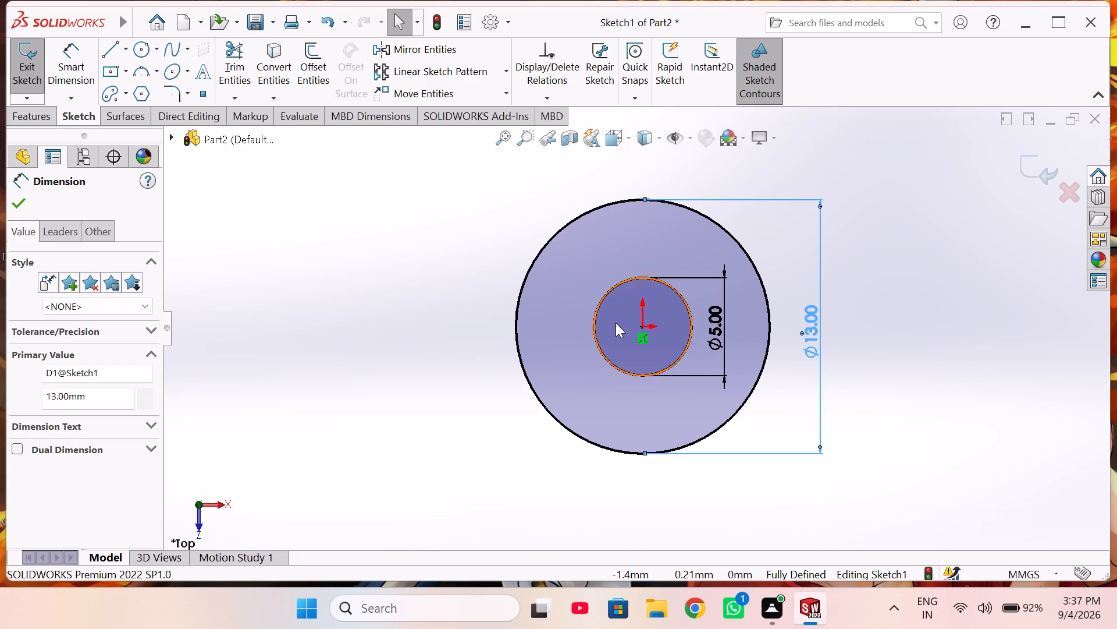
scroll(616, 323, "down", 1)
left_click_drag(756, 326, 876, 338)
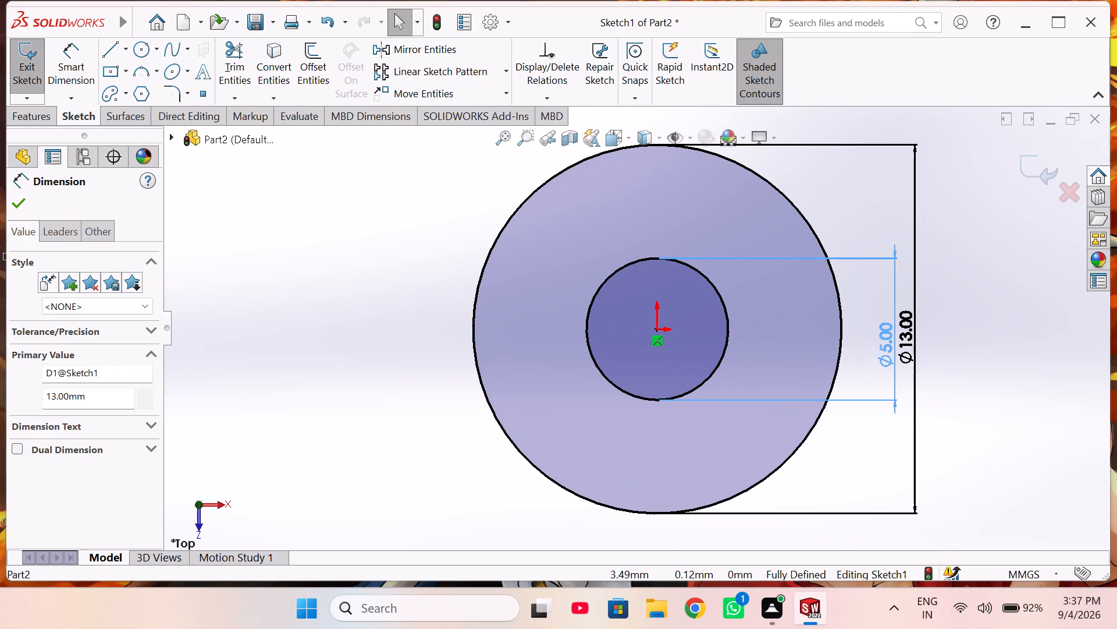
left_click(985, 352)
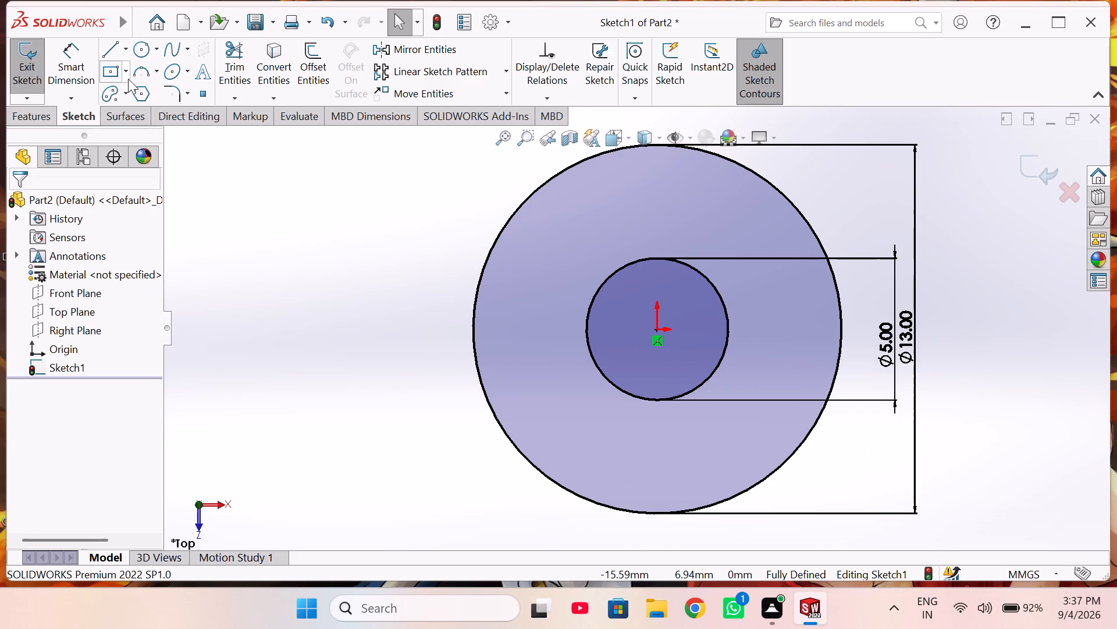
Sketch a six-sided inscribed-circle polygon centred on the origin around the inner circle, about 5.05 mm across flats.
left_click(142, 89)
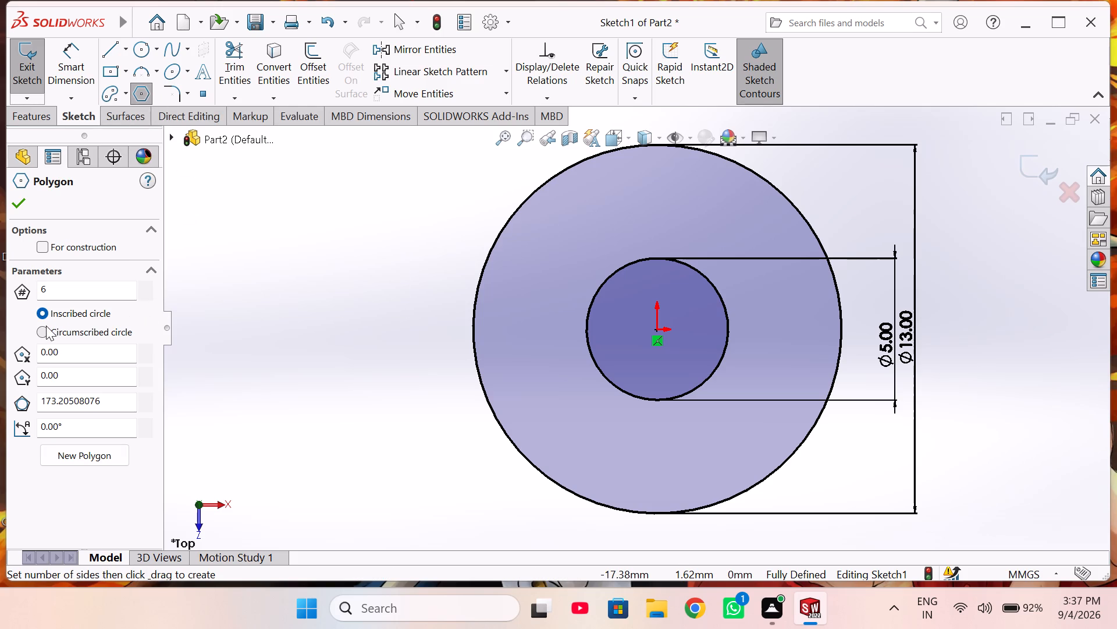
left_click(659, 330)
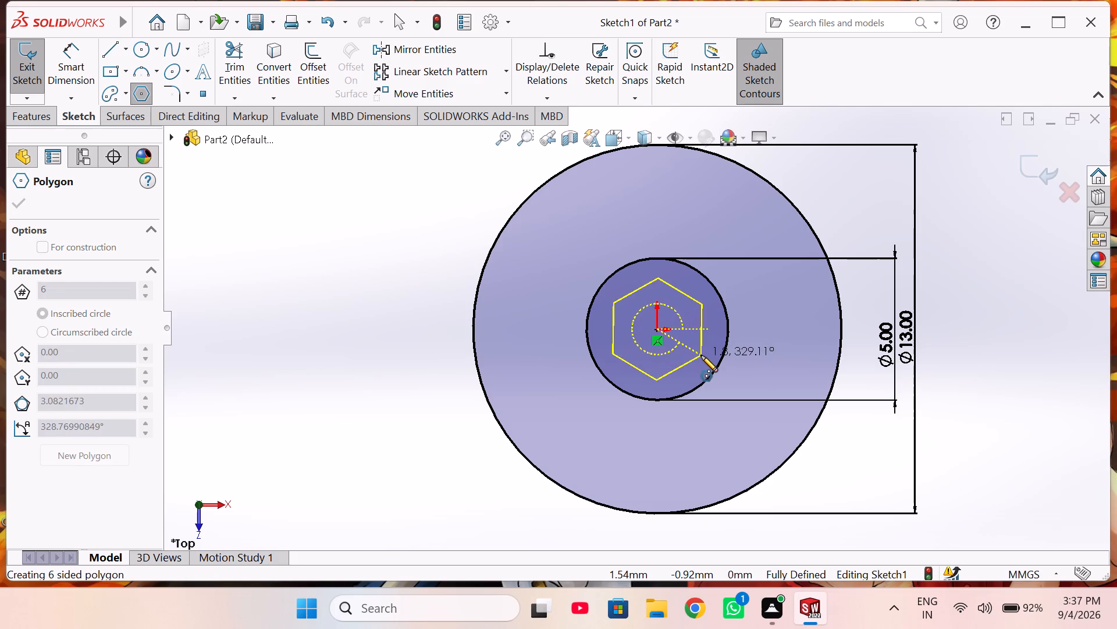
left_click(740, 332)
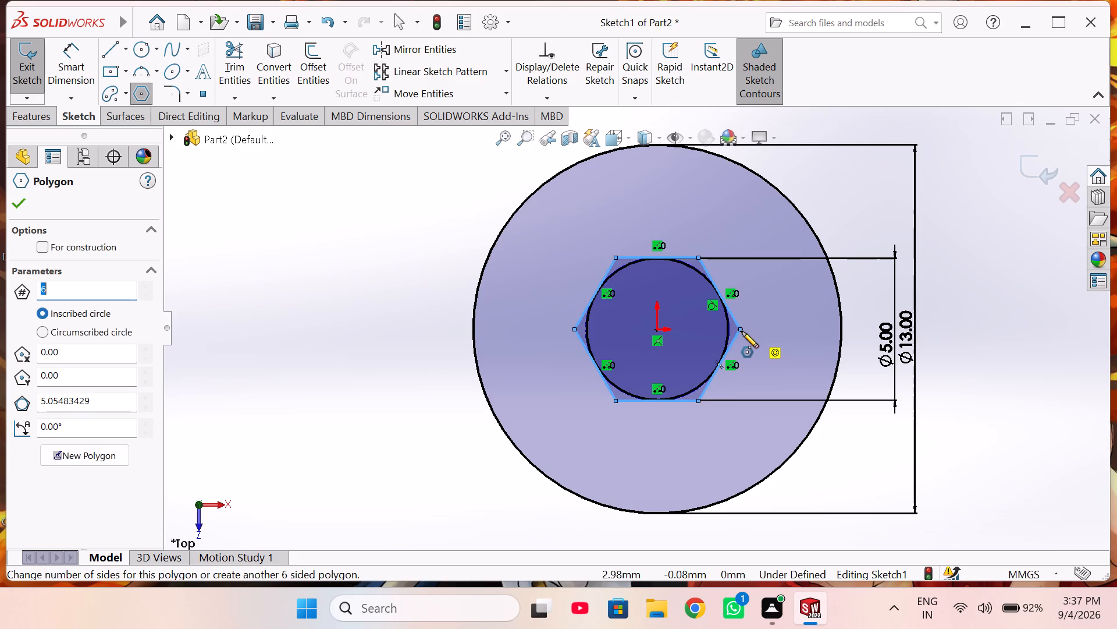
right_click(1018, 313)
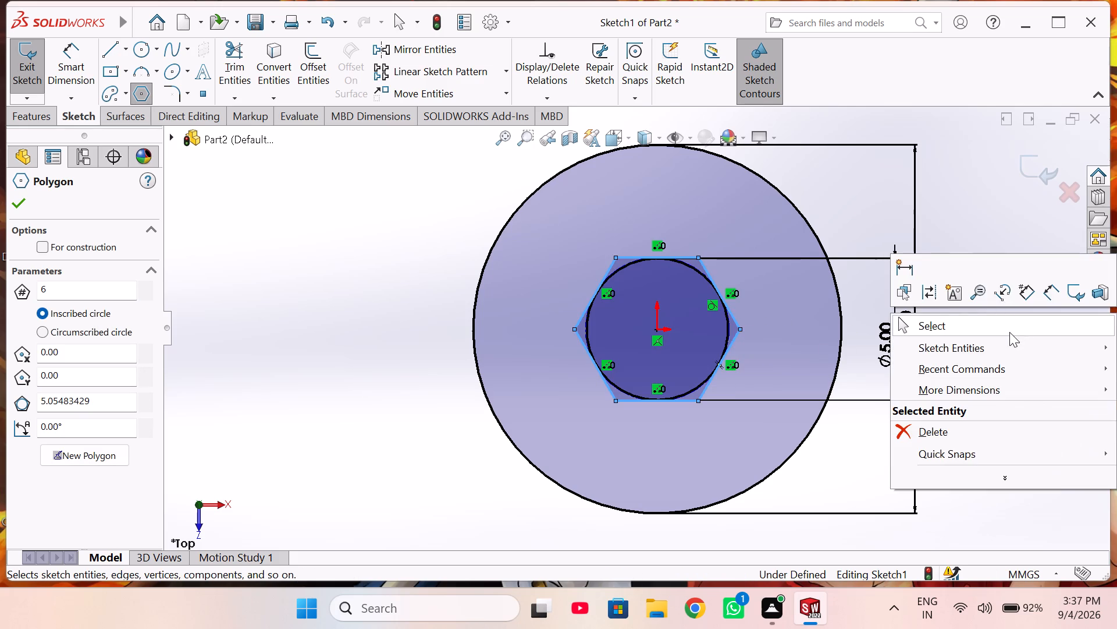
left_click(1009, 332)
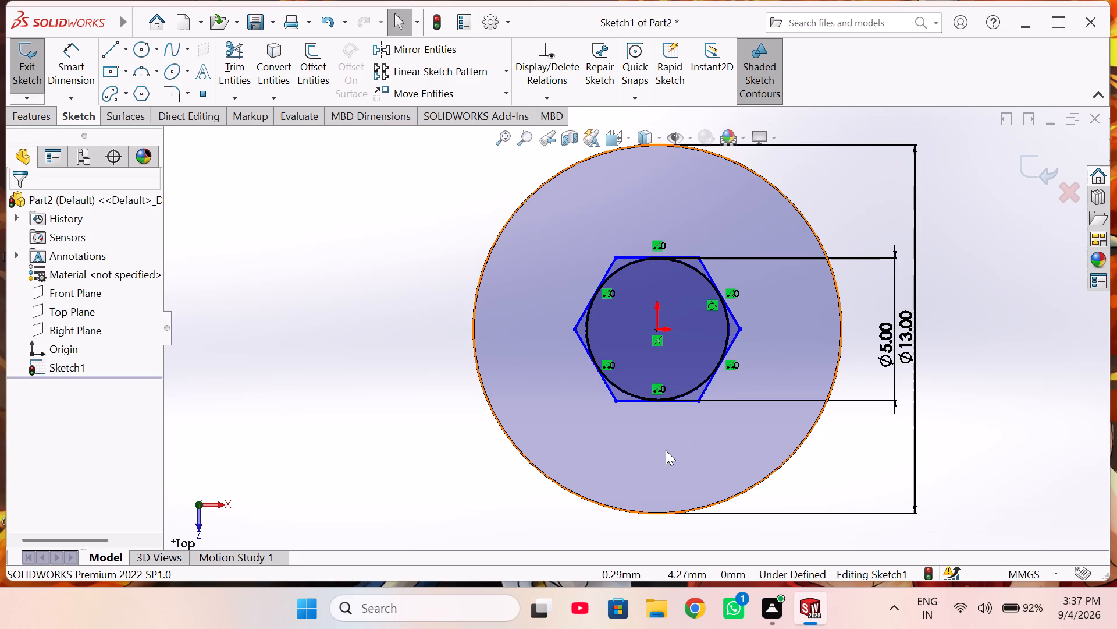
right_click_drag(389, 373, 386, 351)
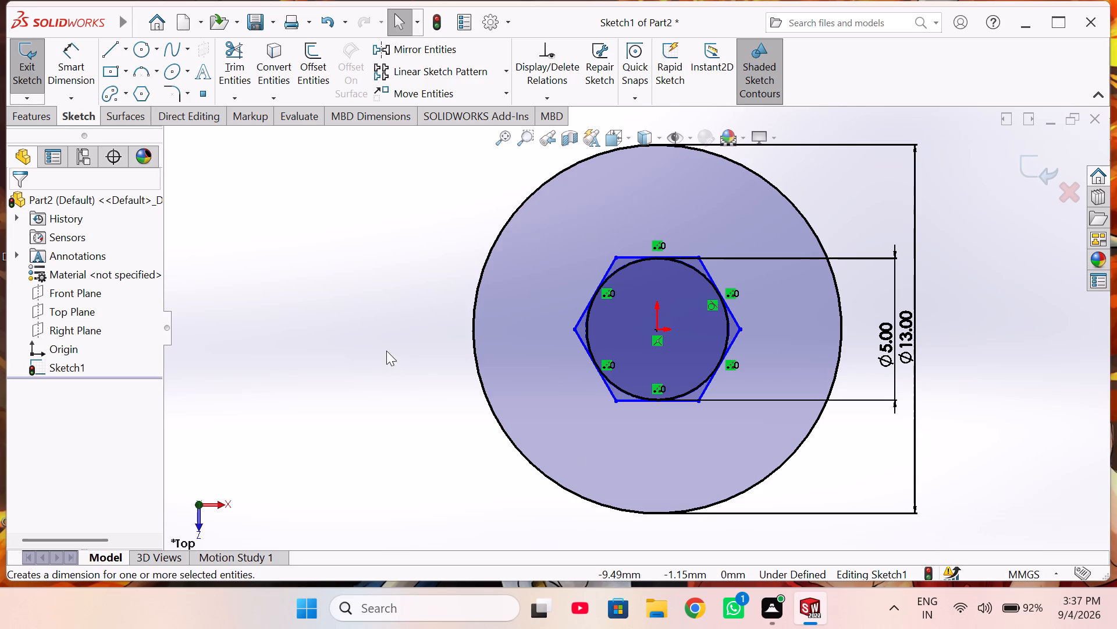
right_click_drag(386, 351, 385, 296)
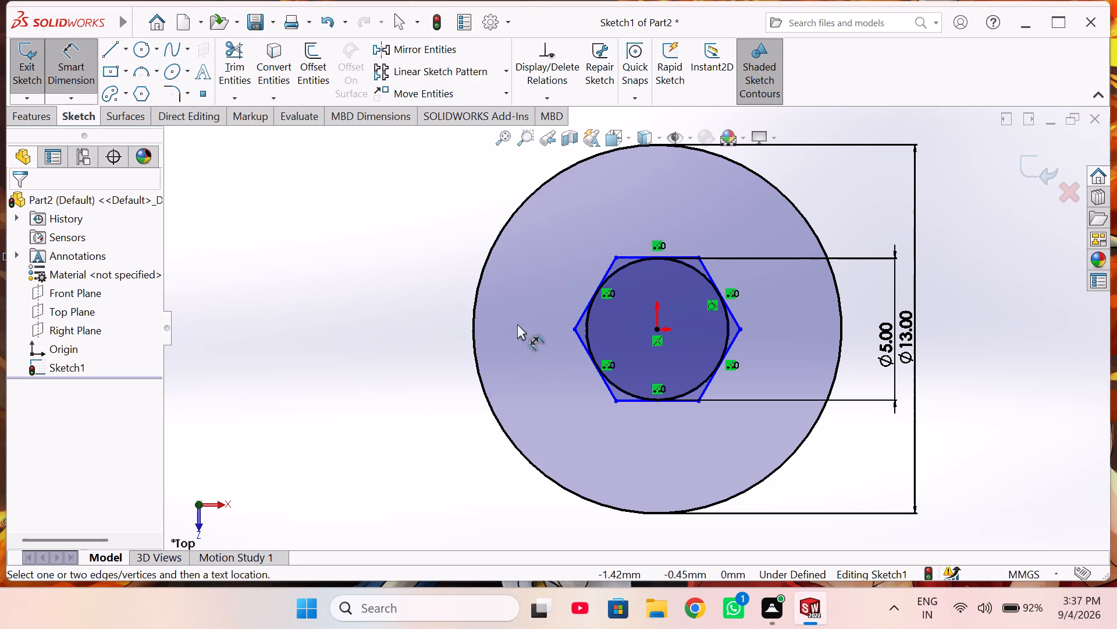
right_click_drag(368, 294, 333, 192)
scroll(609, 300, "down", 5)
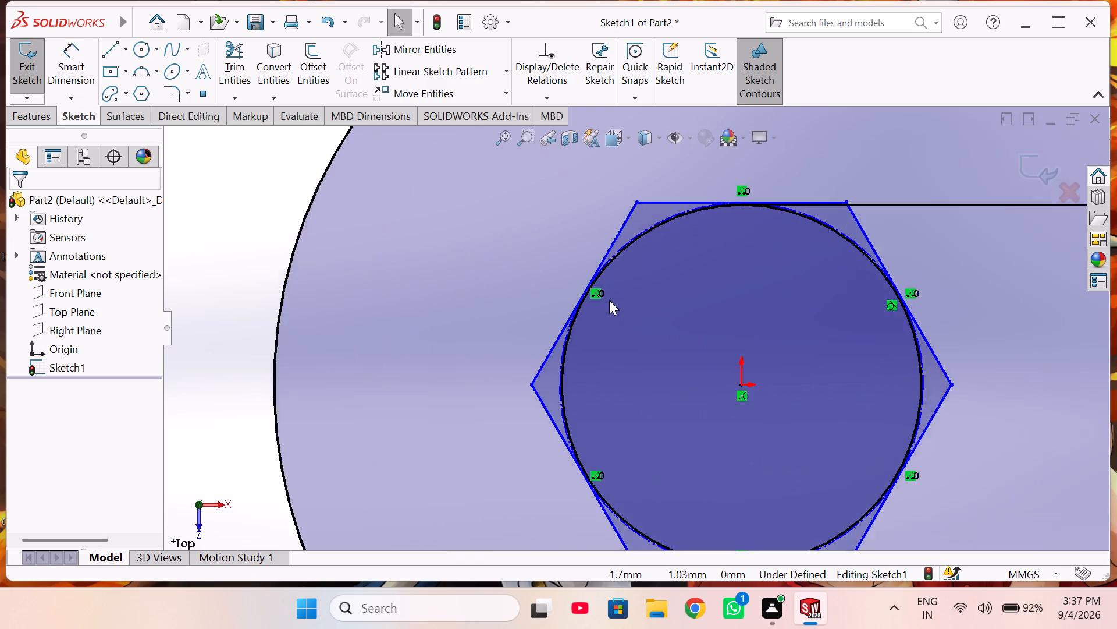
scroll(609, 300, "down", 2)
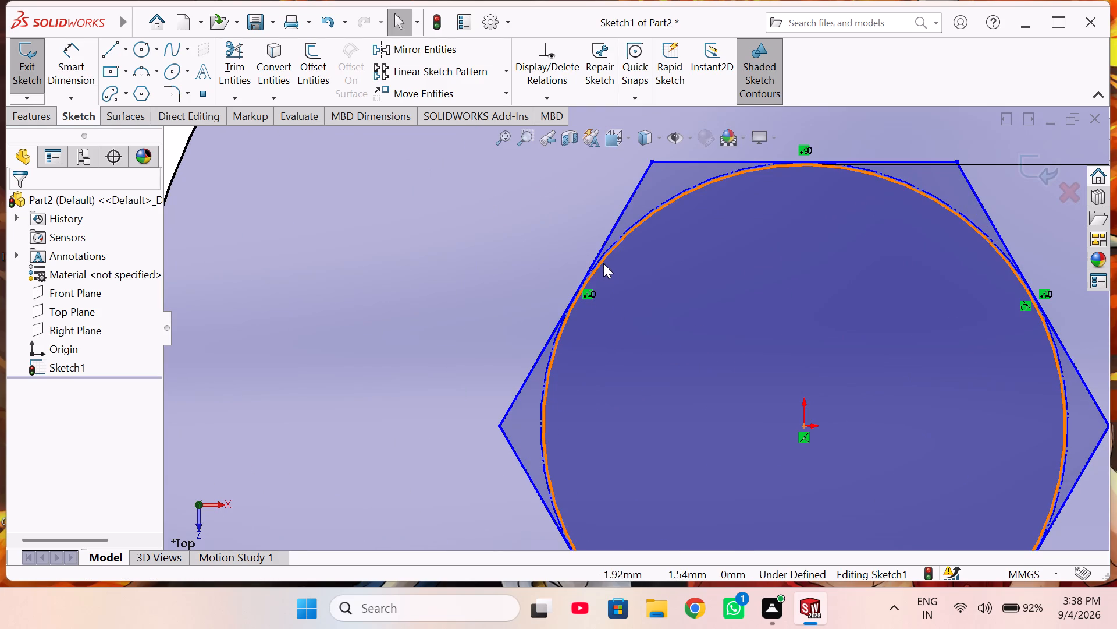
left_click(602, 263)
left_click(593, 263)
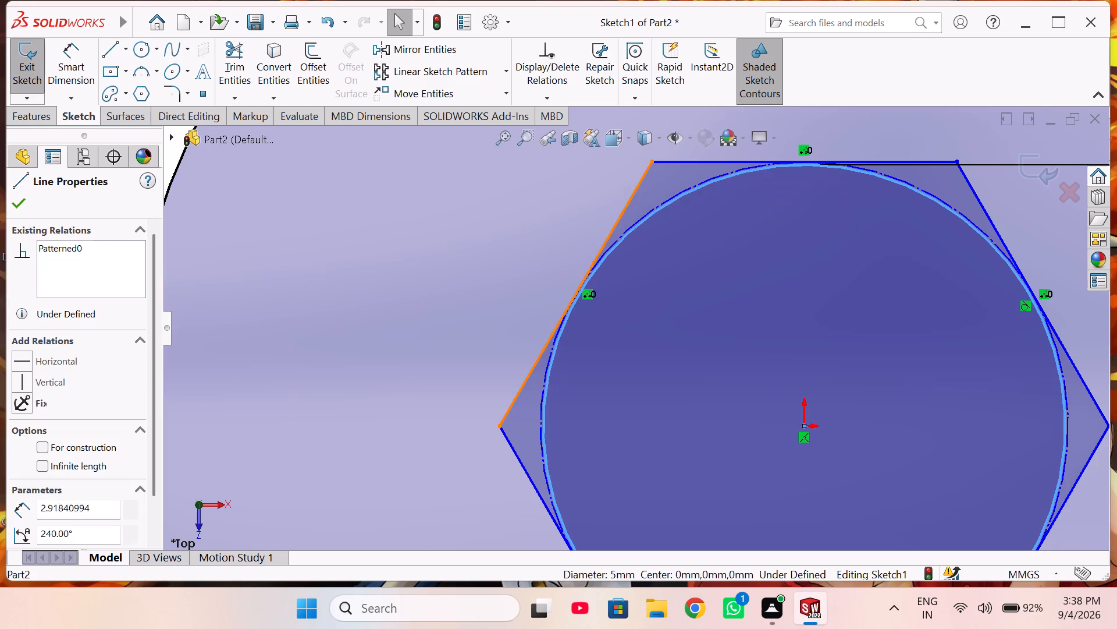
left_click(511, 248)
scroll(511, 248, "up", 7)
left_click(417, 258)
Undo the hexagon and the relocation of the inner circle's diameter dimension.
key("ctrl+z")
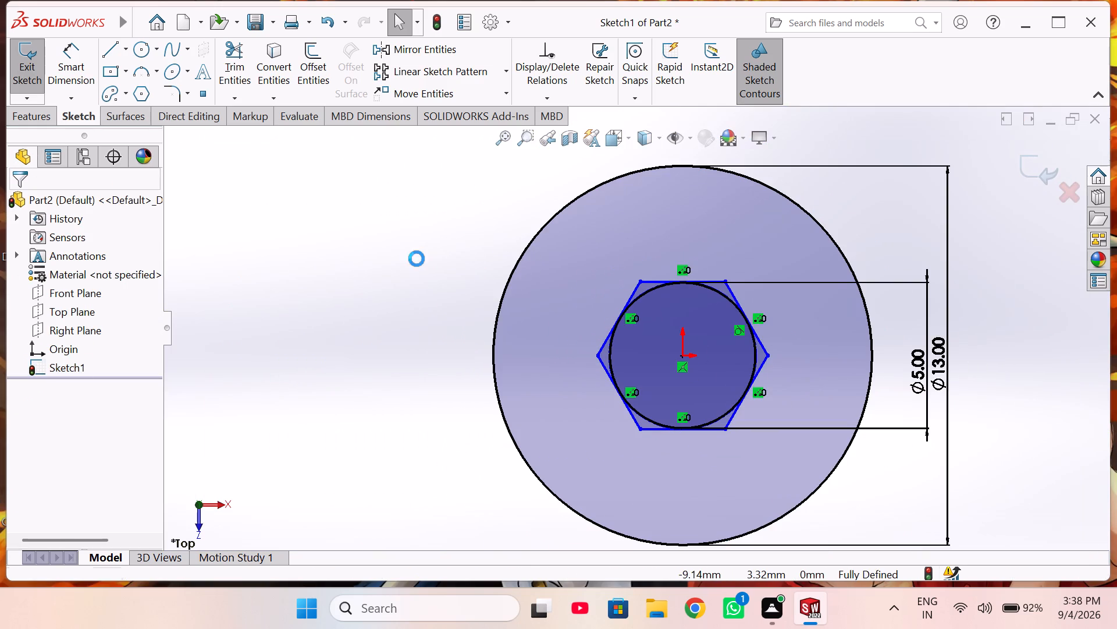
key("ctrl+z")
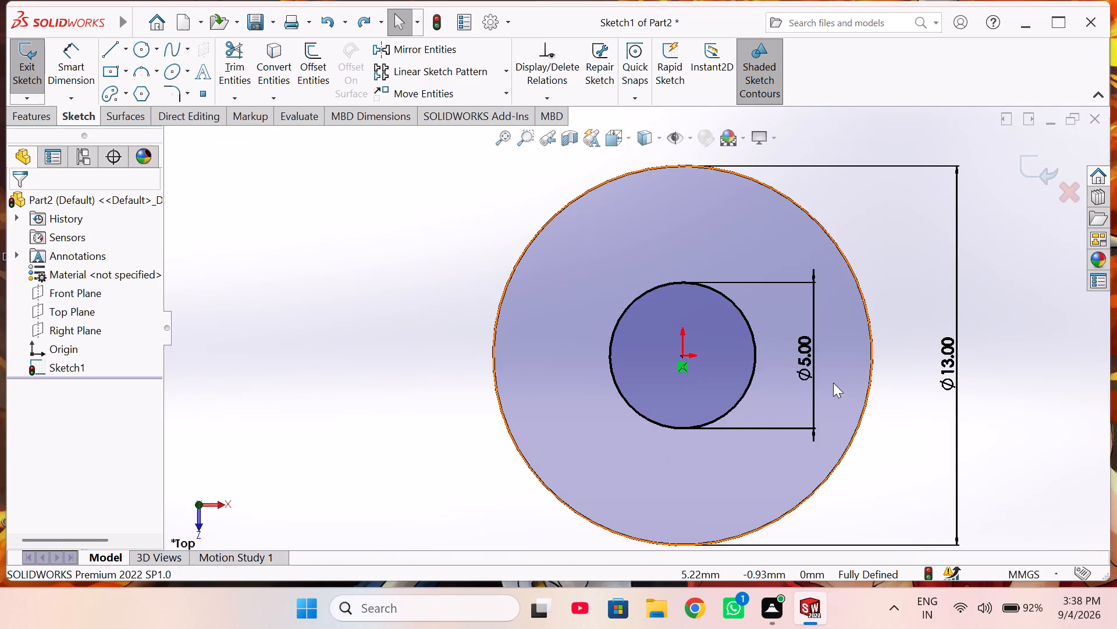
Move the inner circle's diameter dimension outside the outer circle, beside the outer diameter dimension.
left_click_drag(809, 356, 922, 362)
left_click(376, 242)
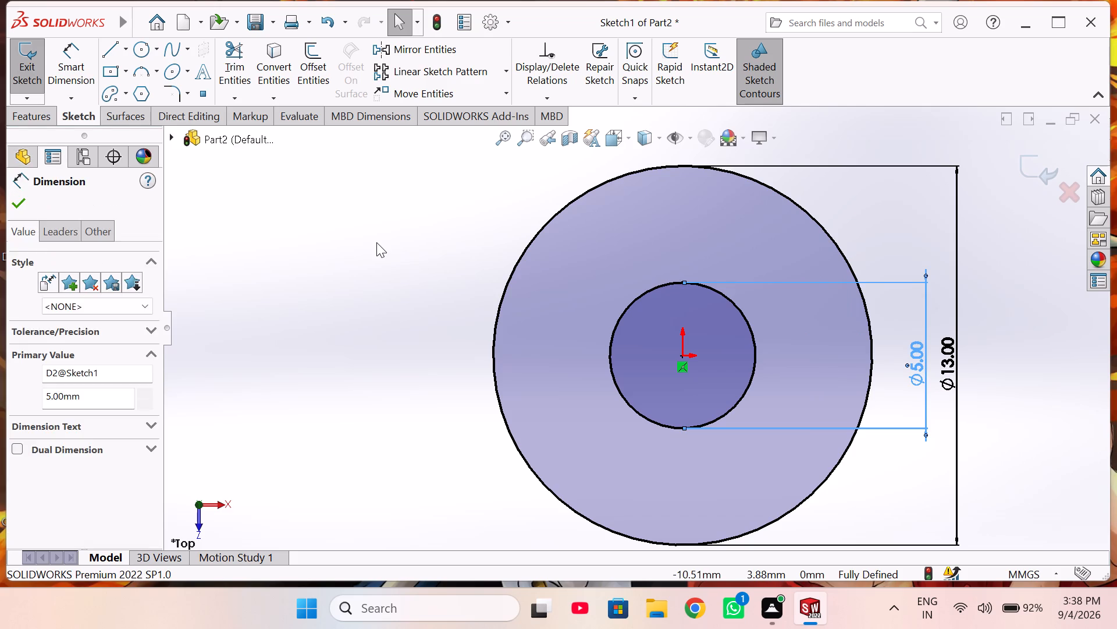
Sketch a six-sided circumscribed-circle polygon centred on the origin around the inner circle, with a guide circle about 6.7 mm in diameter.
left_click(136, 97)
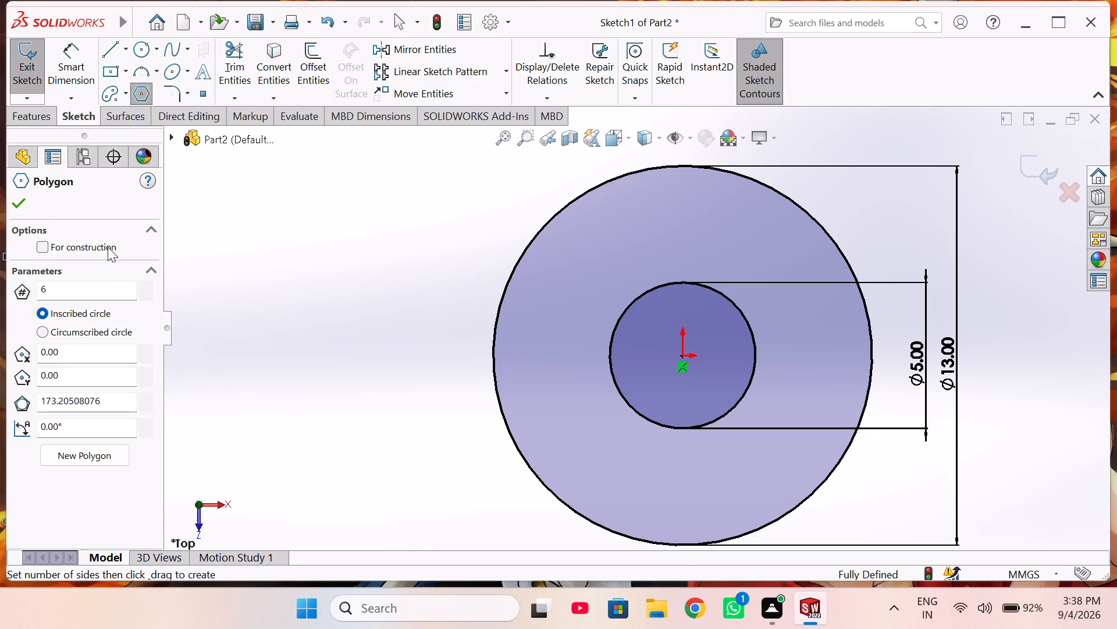
left_click(85, 335)
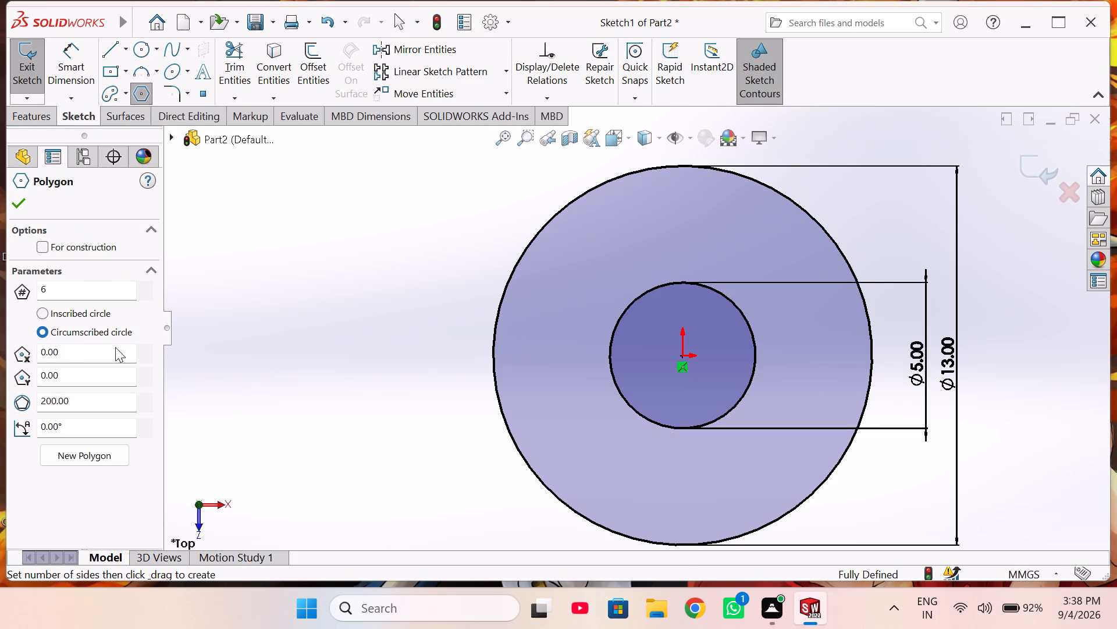
left_click(682, 356)
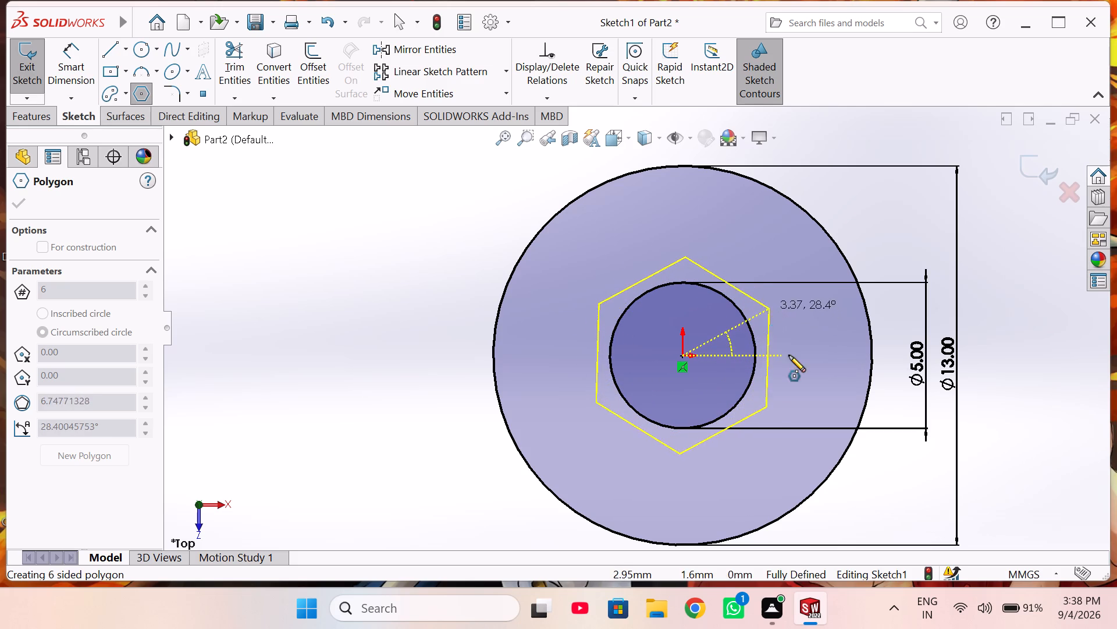
left_click(777, 380)
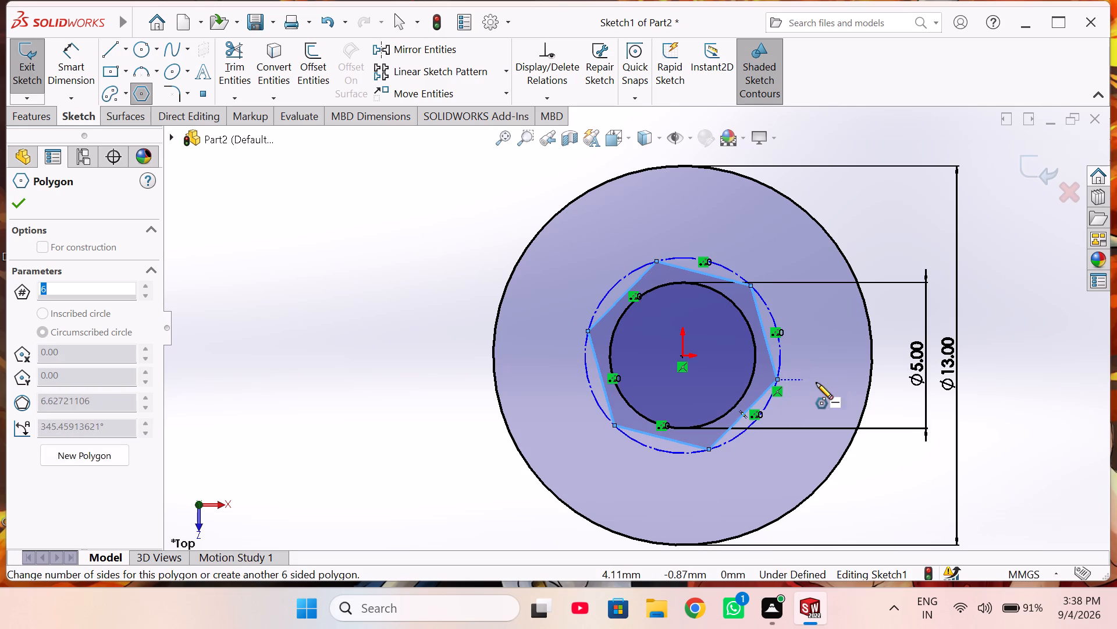
Dimension the hexagon's construction circle with a diameter of 9 mm.
right_click_drag(823, 384, 827, 301)
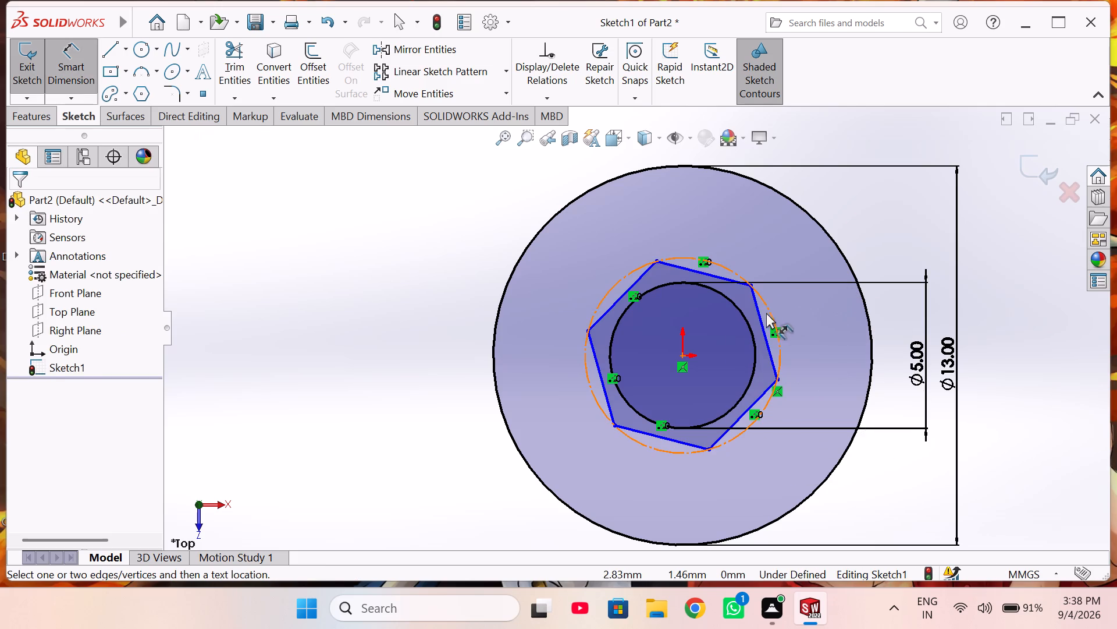
left_click(770, 310)
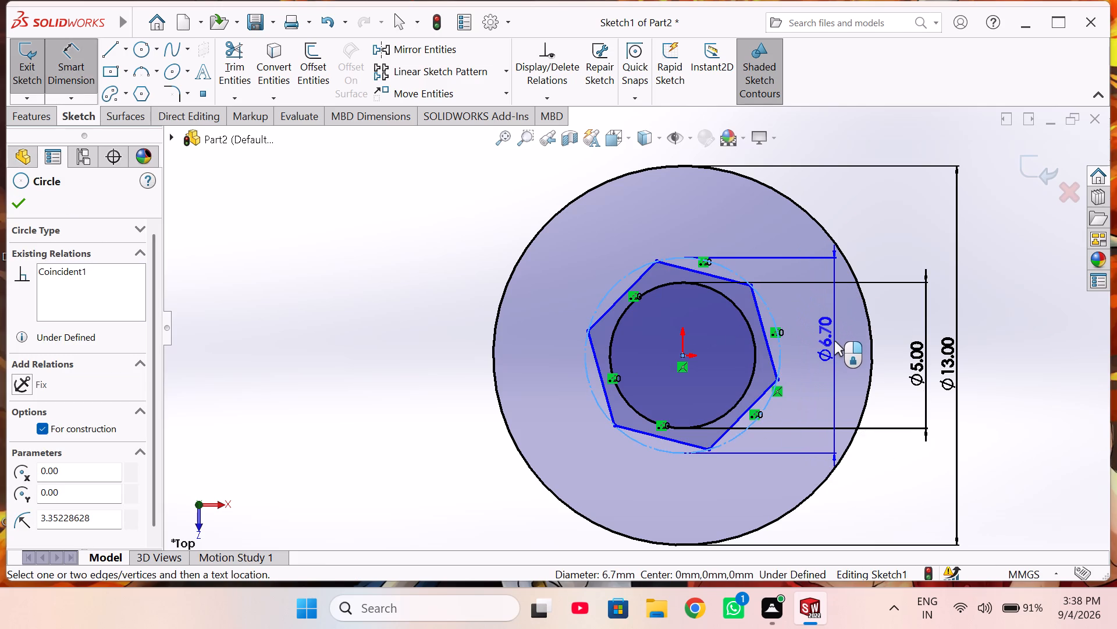
left_click(834, 341)
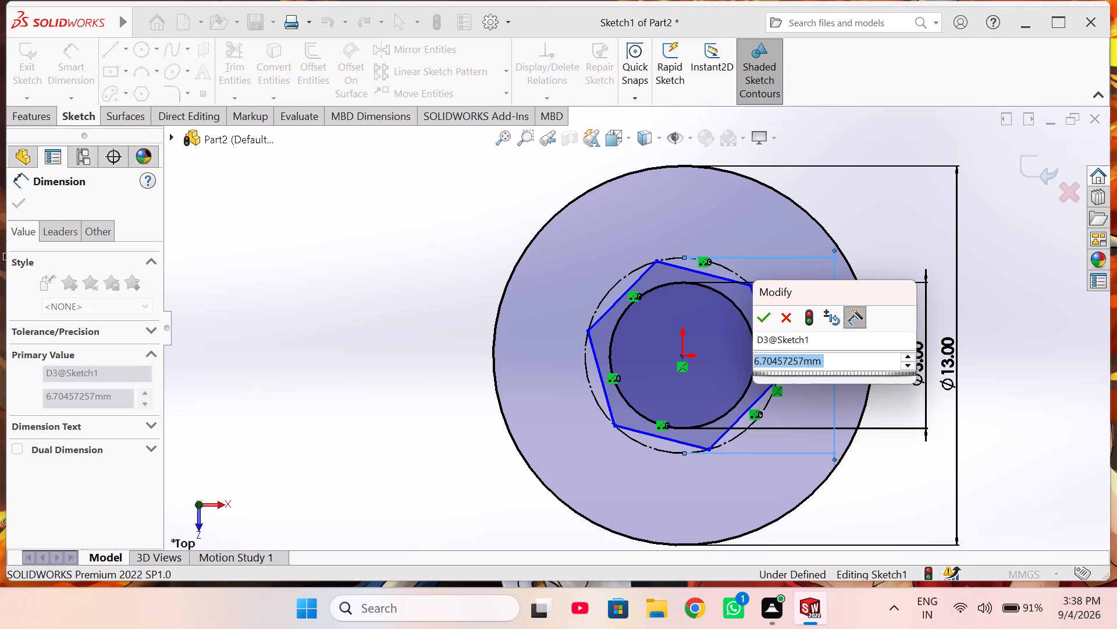
key("9")
key("Return")
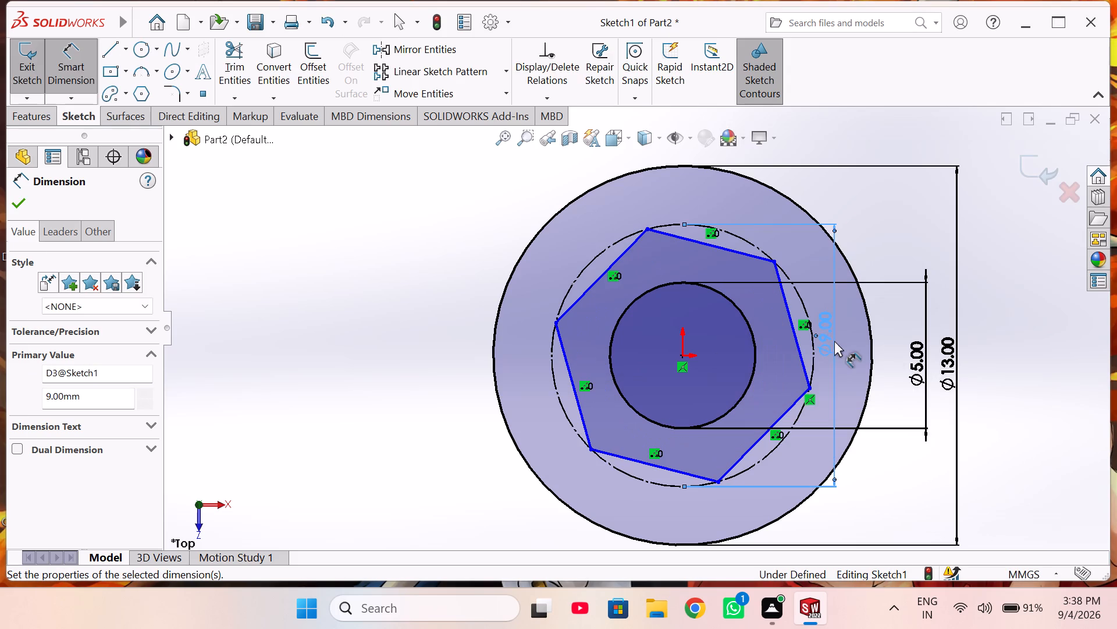
right_click(412, 291)
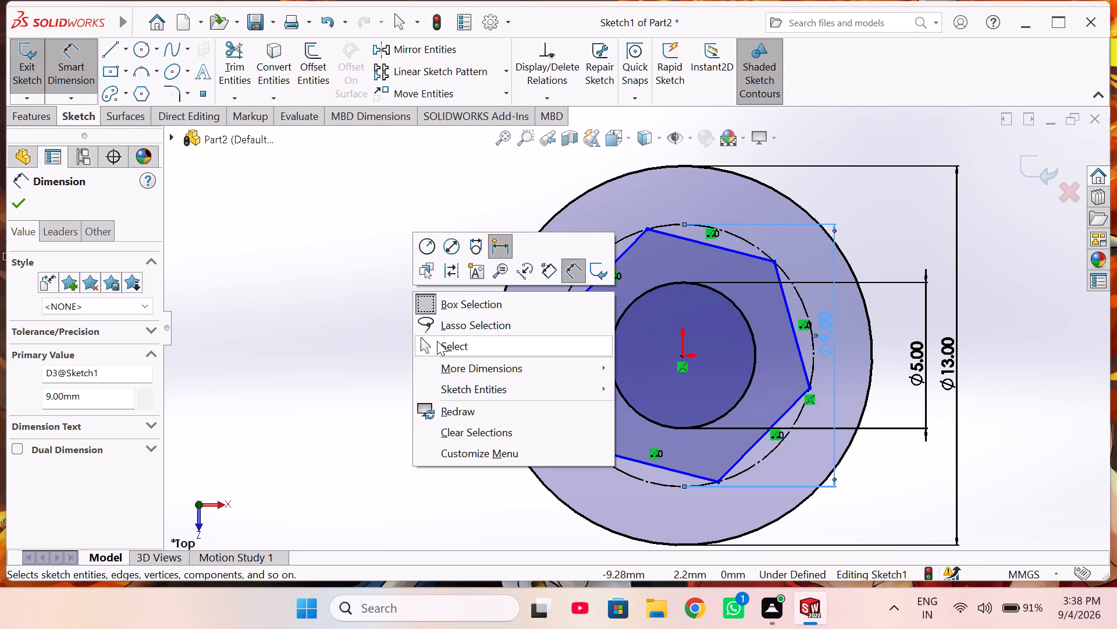
left_click(437, 341)
left_click(442, 285)
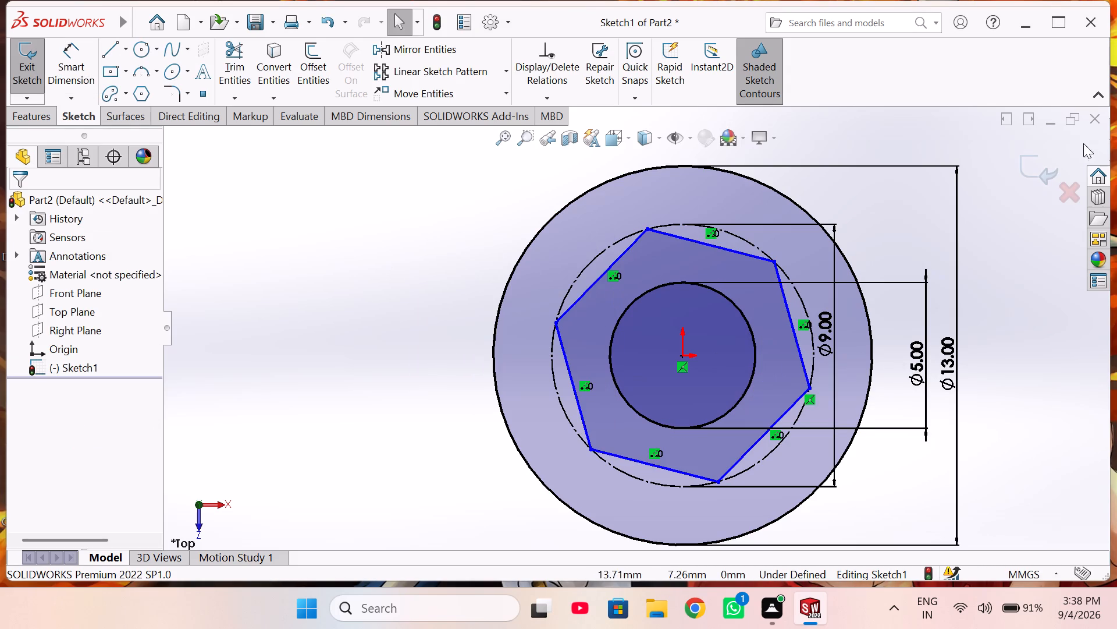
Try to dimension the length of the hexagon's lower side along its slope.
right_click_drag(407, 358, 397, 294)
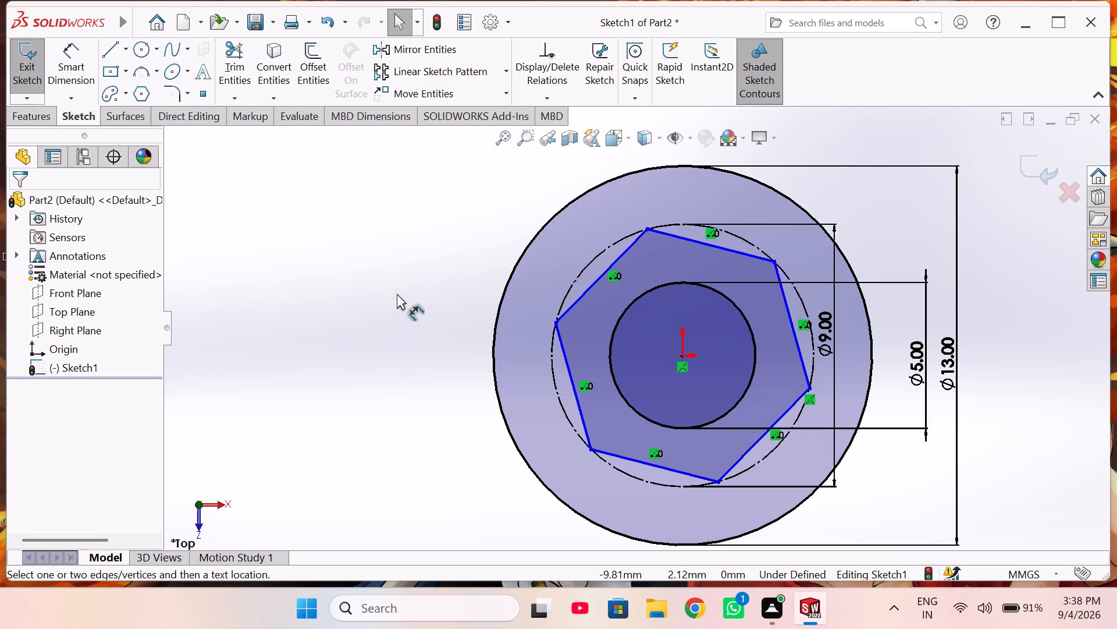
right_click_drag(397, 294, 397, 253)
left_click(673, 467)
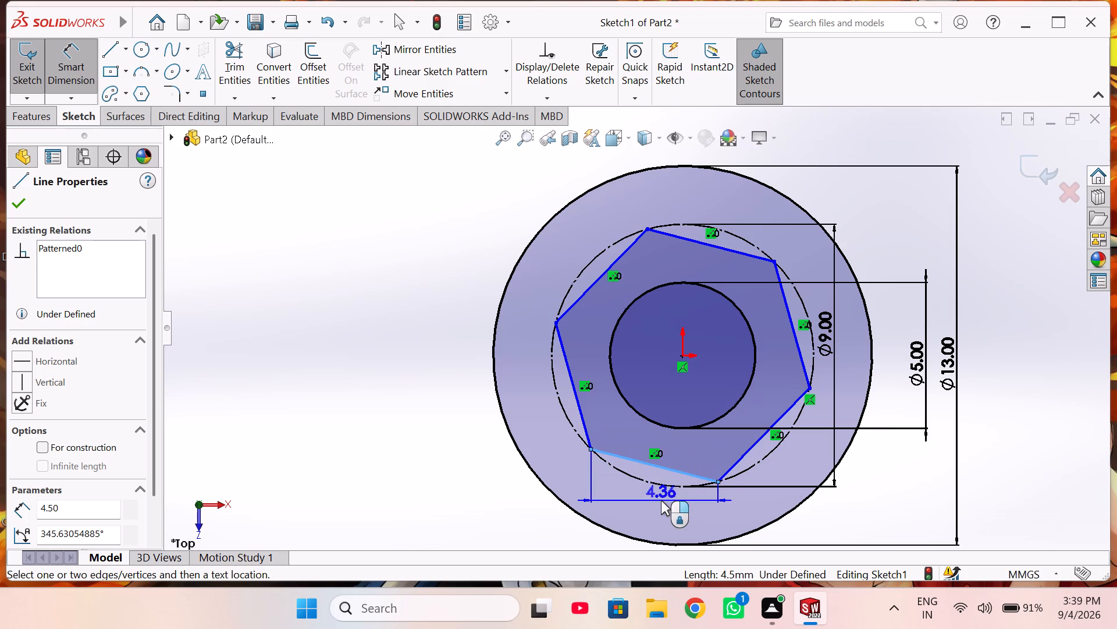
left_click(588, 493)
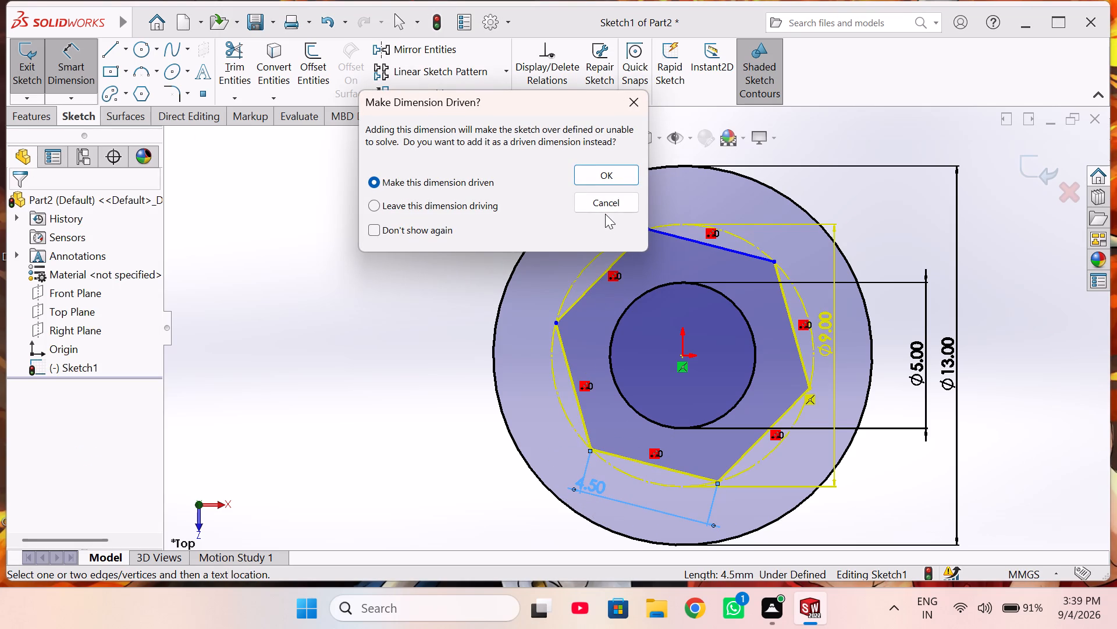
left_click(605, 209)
Add a horizontal dimension across the endpoints of the hexagon's lower side, accepting the proposed value.
scroll(658, 465, "up", 1)
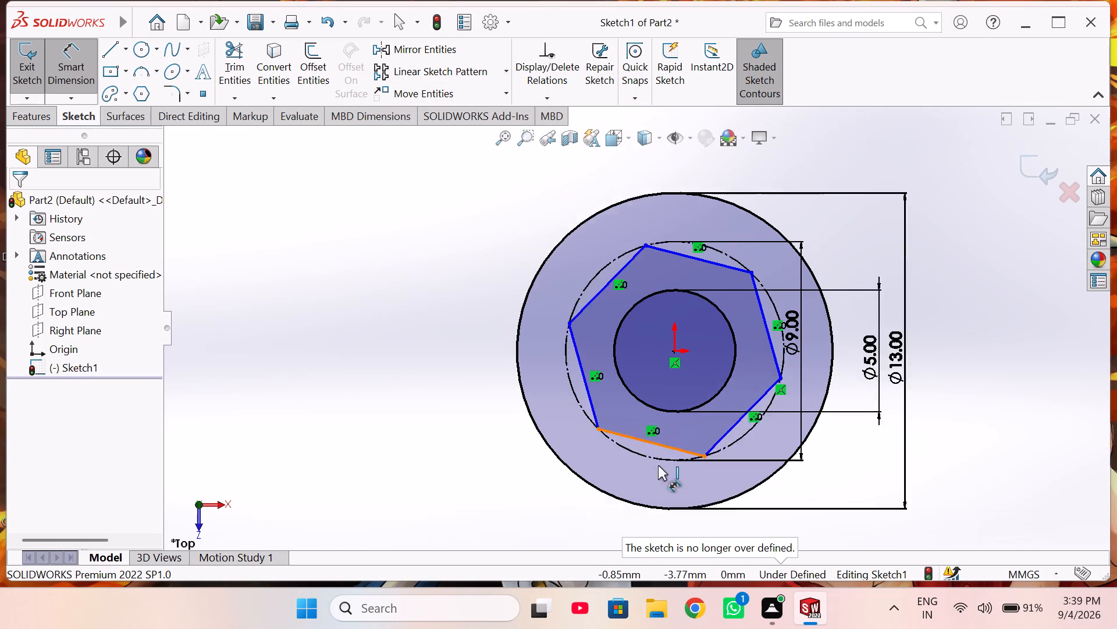
scroll(658, 465, "up", 1)
scroll(659, 370, "down", 2)
right_click_drag(385, 363, 361, 317)
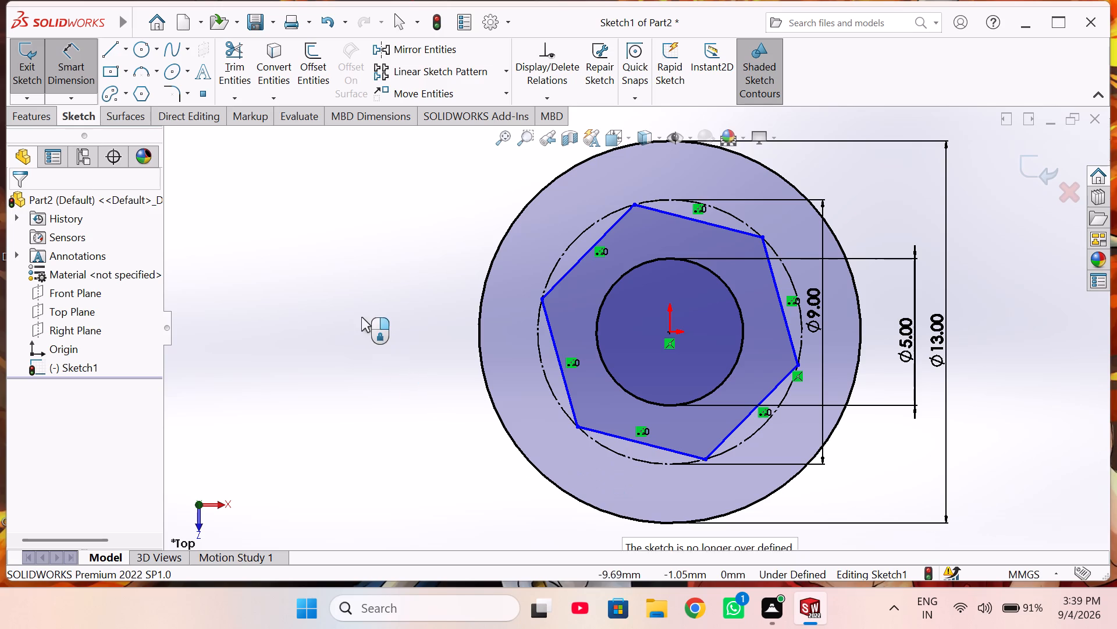
right_click_drag(361, 317, 354, 303)
right_click_drag(432, 453, 305, 127)
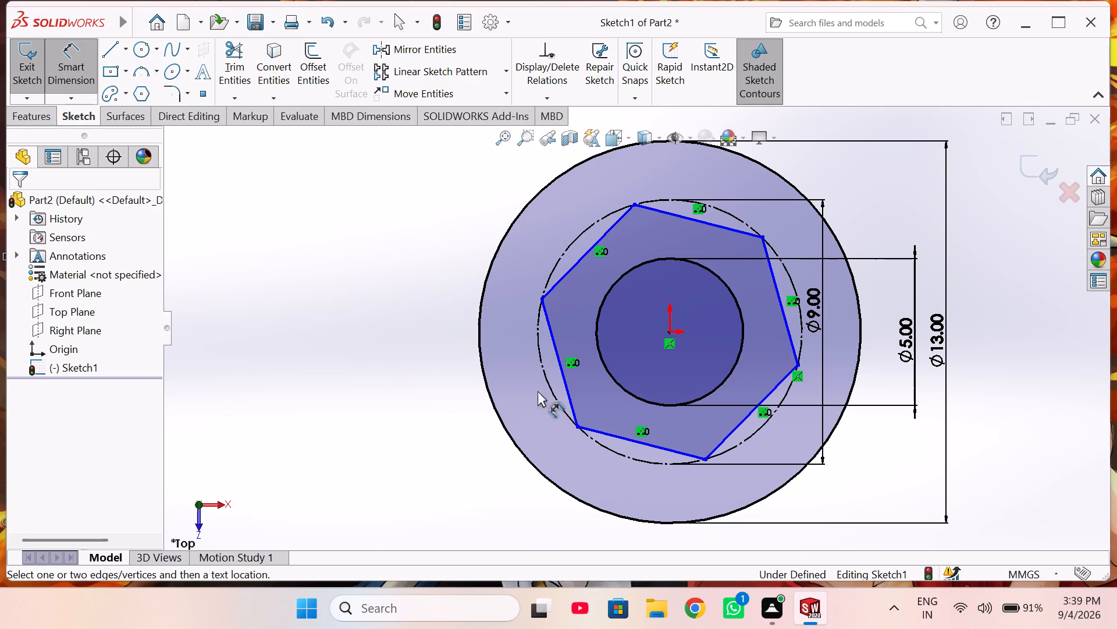
left_click(631, 443)
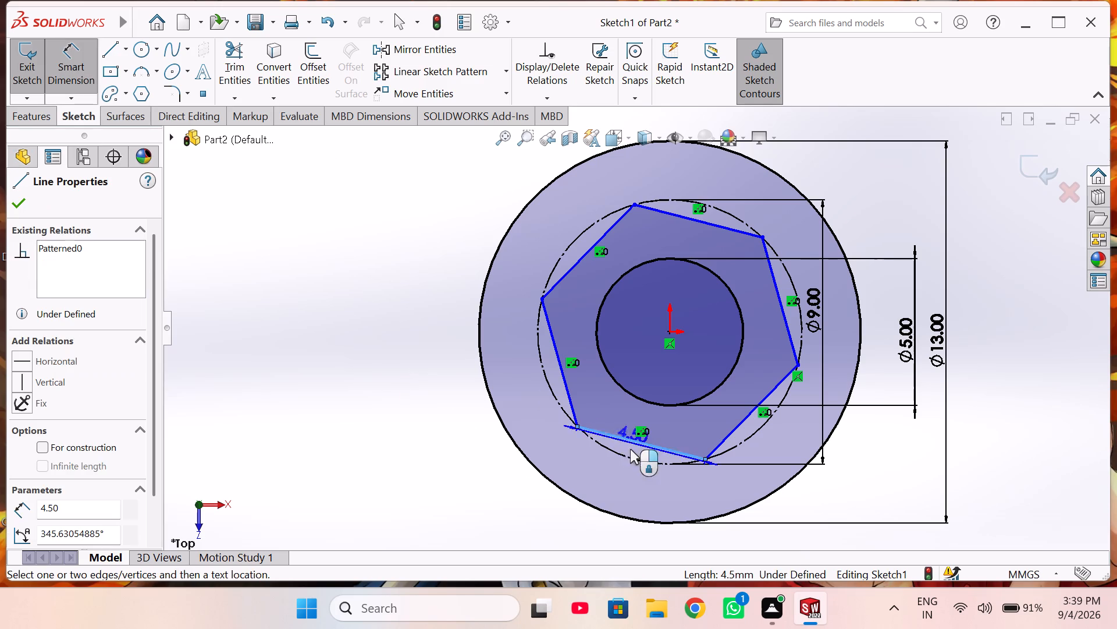
left_click(629, 485)
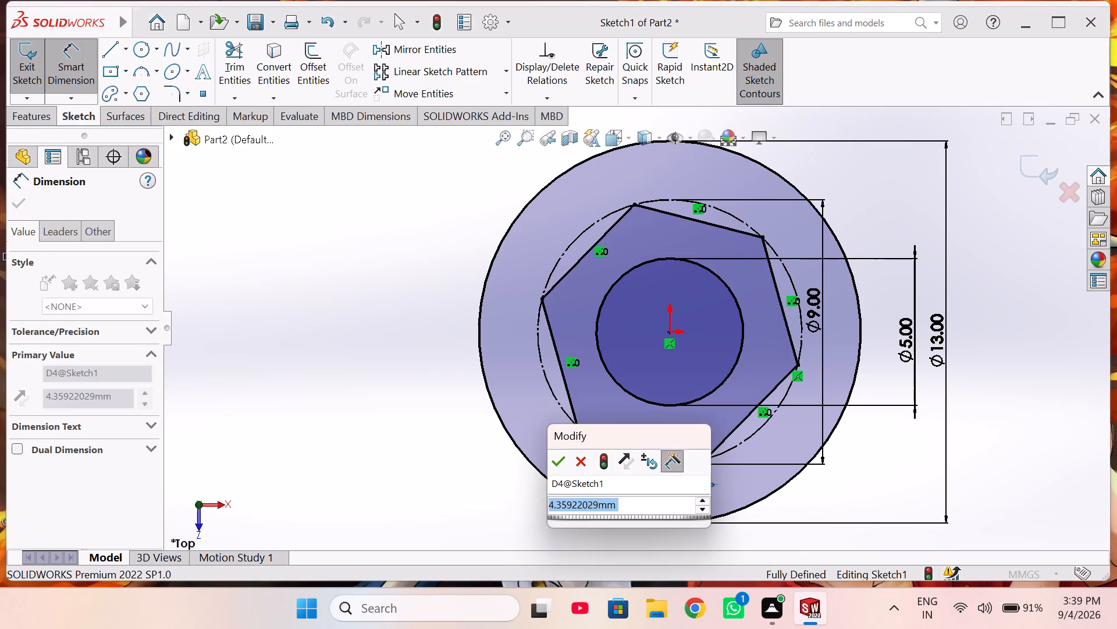
left_click(563, 460)
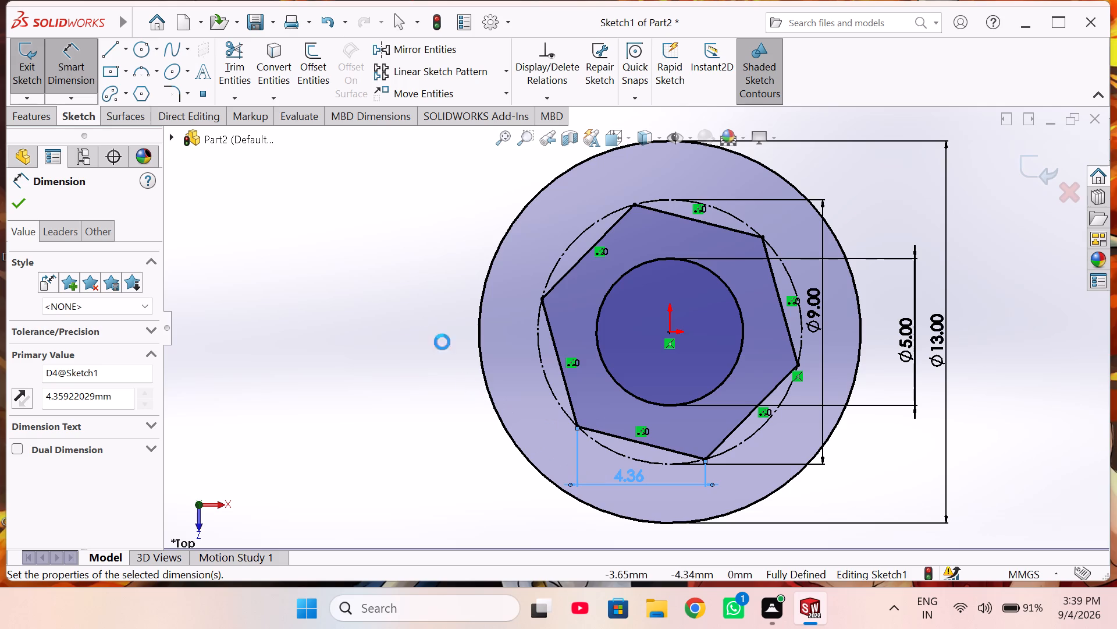
right_click(315, 248)
left_click(368, 301)
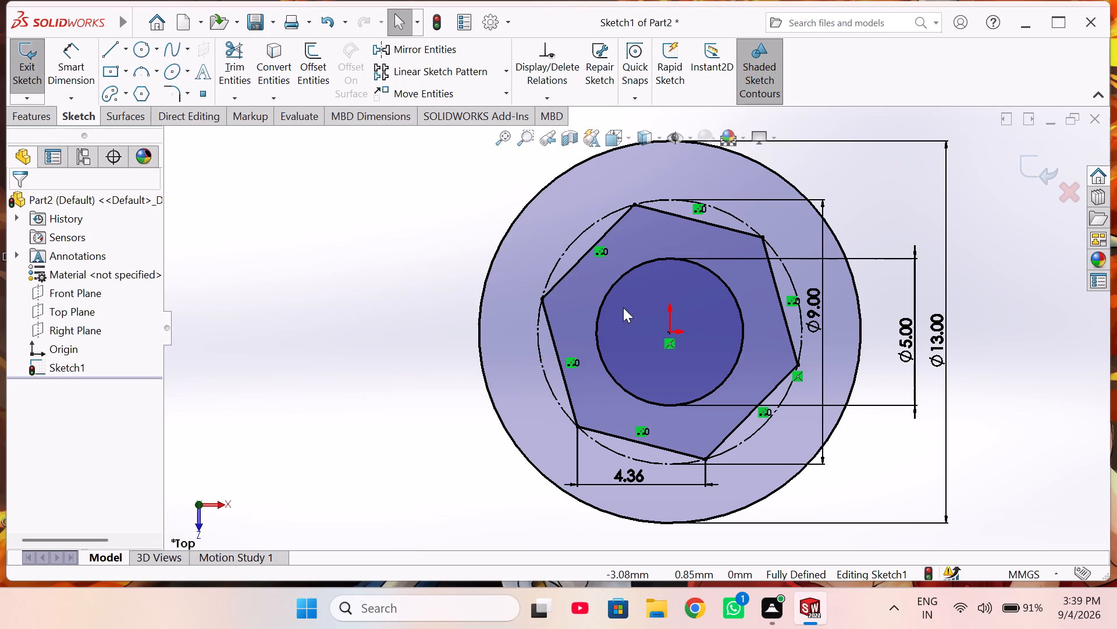
Convert the hexagon's 9 mm construction circle to regular sketch geometry and exit the sketch.
left_click(720, 211)
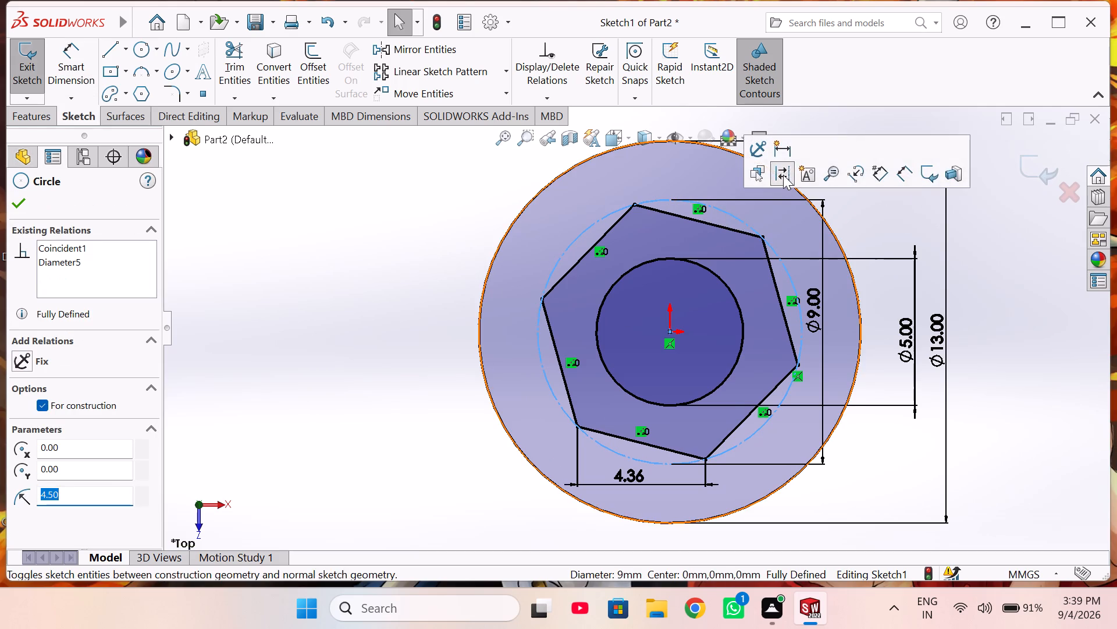
left_click(783, 175)
left_click(476, 238)
left_click(403, 240)
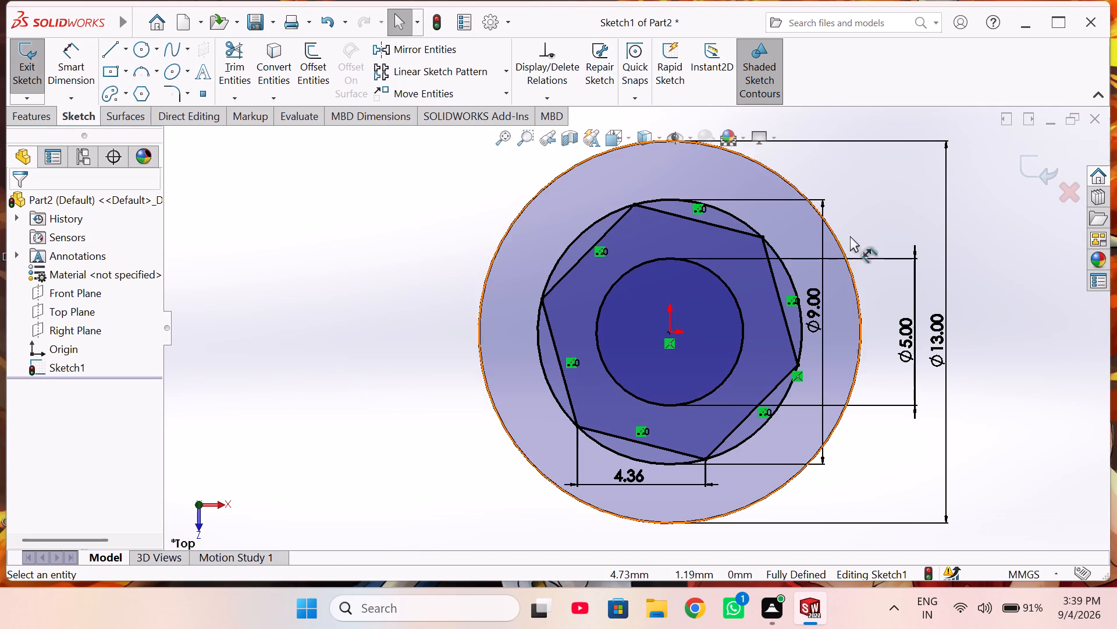
left_click(1024, 164)
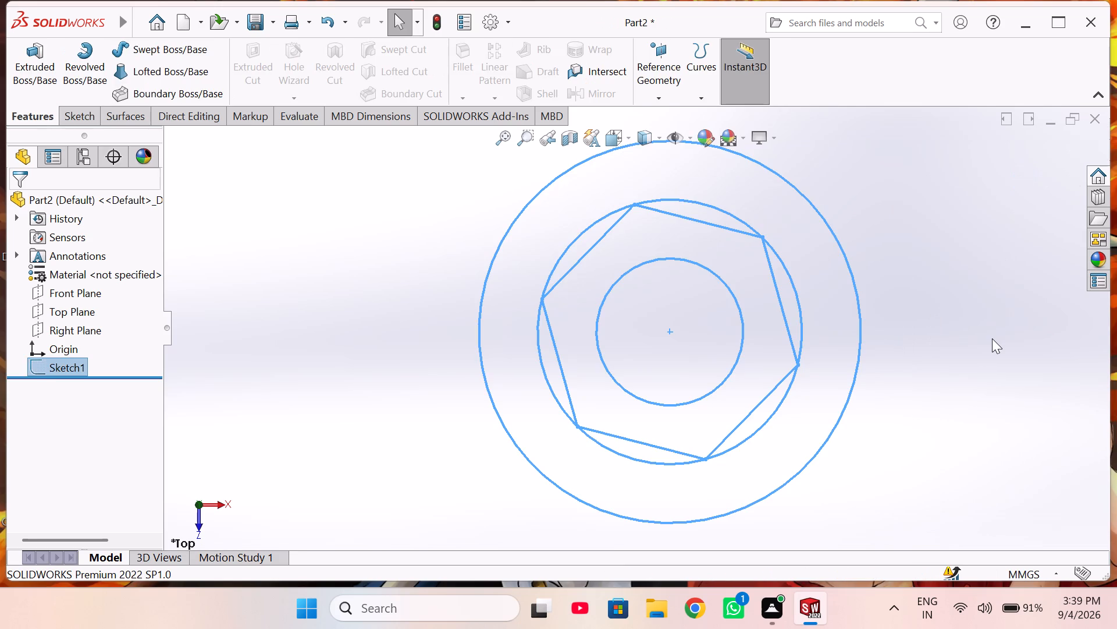
Extrude only the region between the hexagon and the 5 mm circle as a blind boss 2.5 mm deep.
left_click(43, 64)
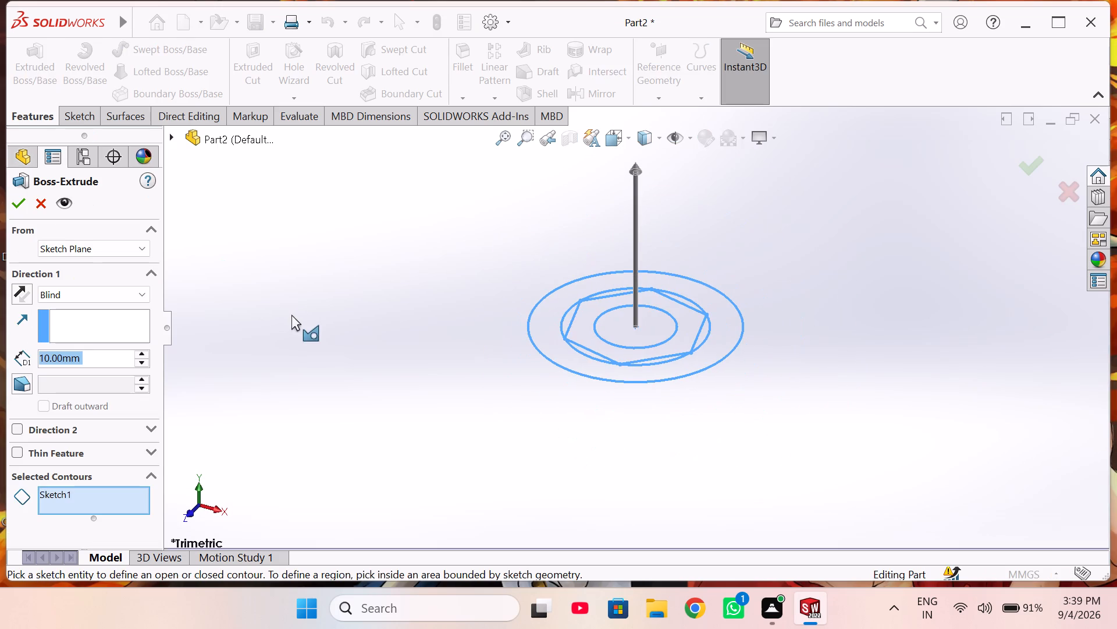
left_click(100, 506)
right_click(100, 506)
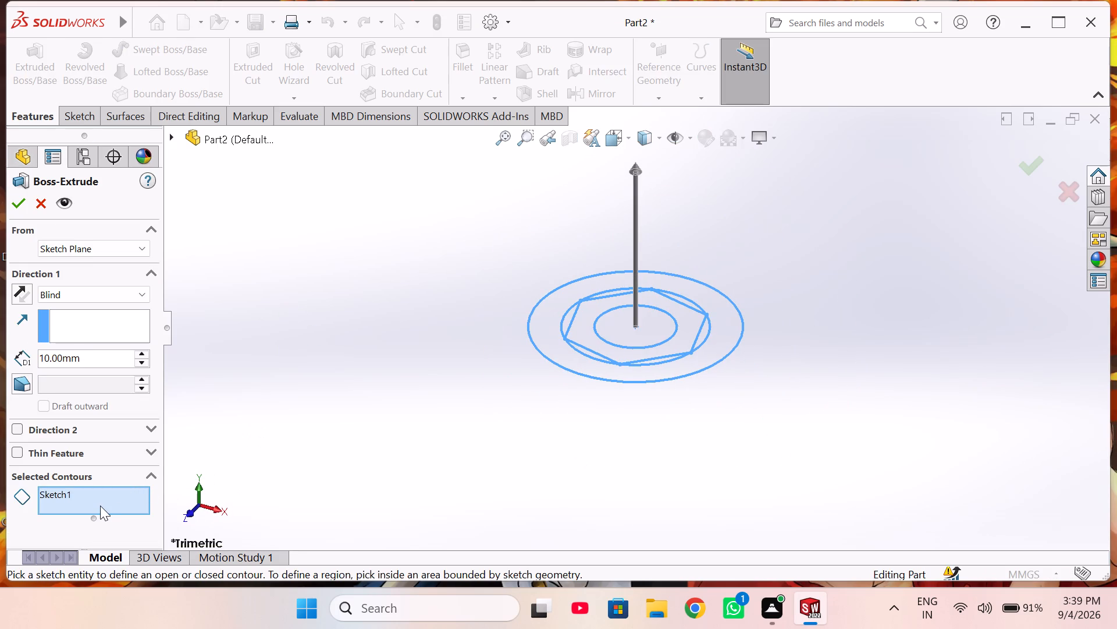
left_click(133, 516)
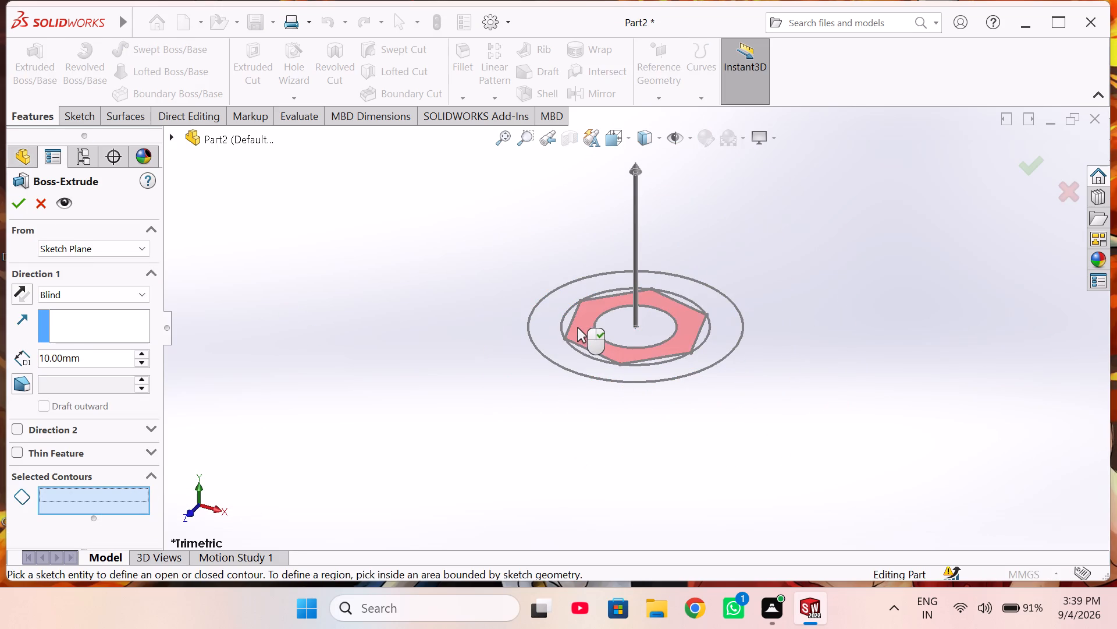
left_click(577, 327)
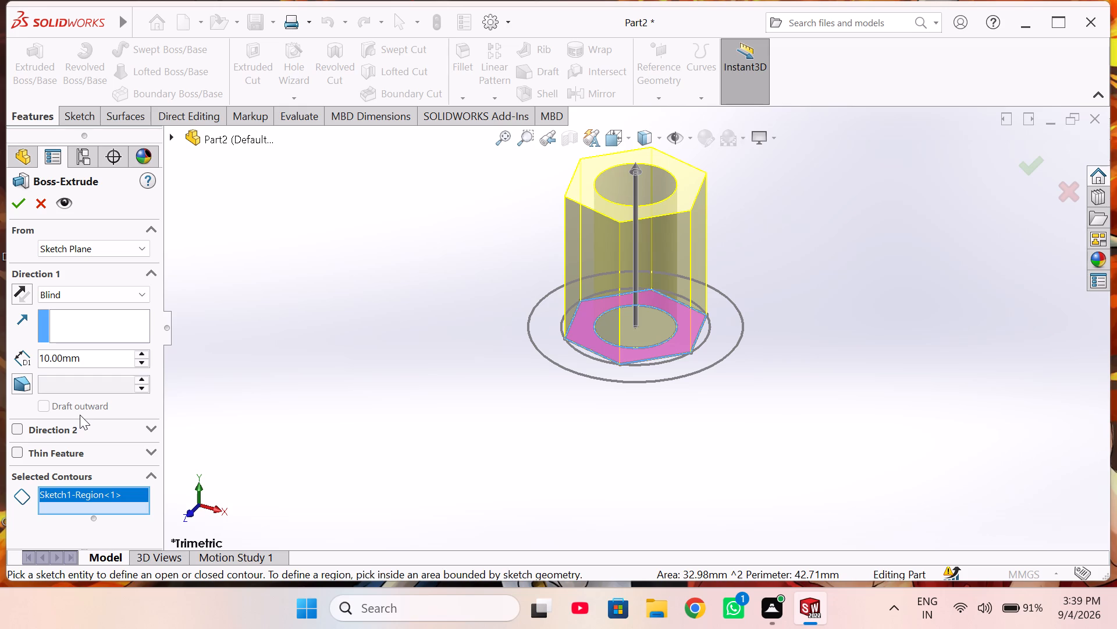
left_click(88, 356)
left_click(88, 356)
key("2")
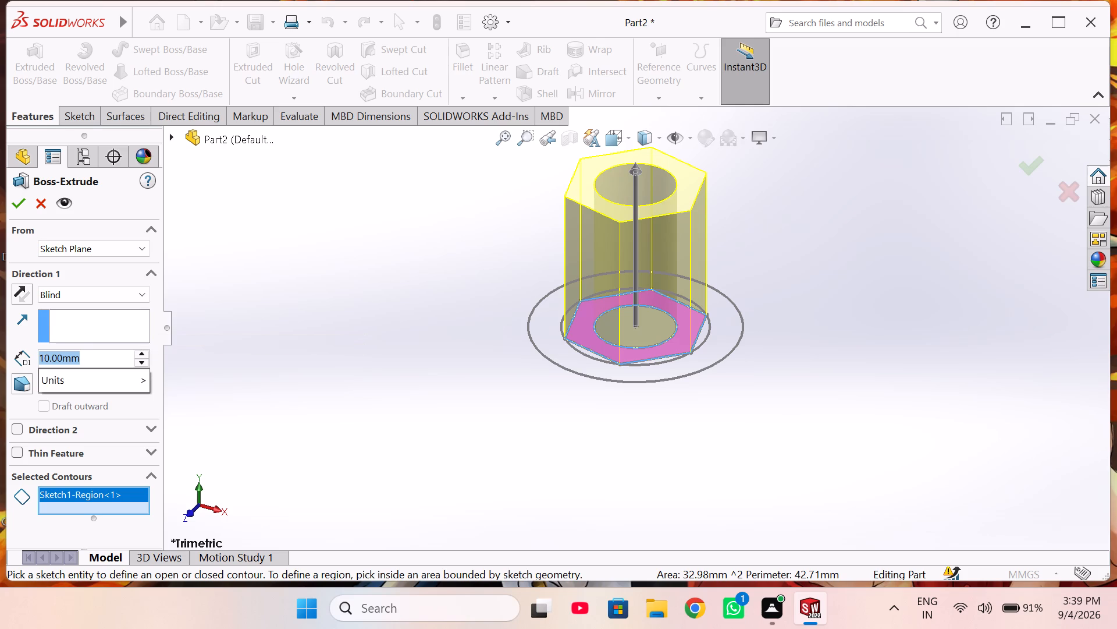
type(".5")
key("Return")
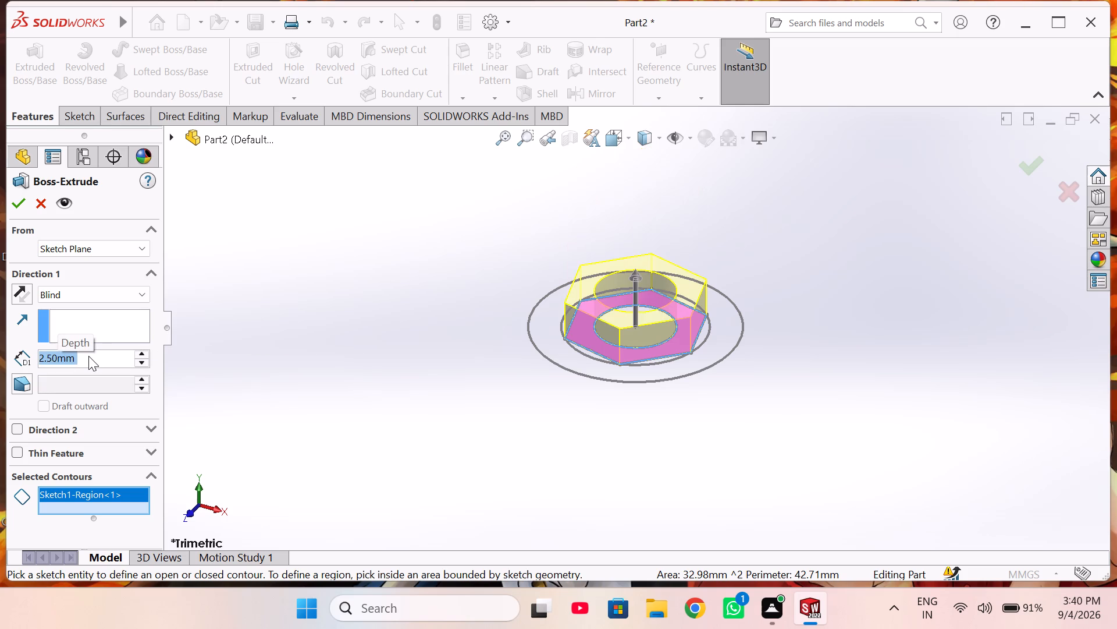
left_click(405, 407)
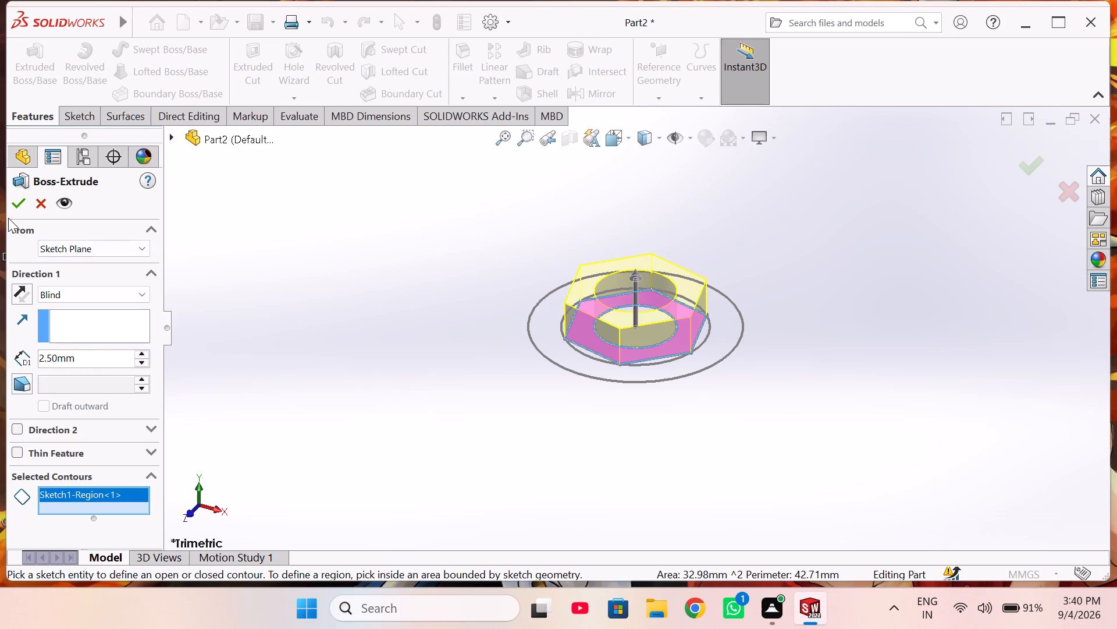
left_click(11, 205)
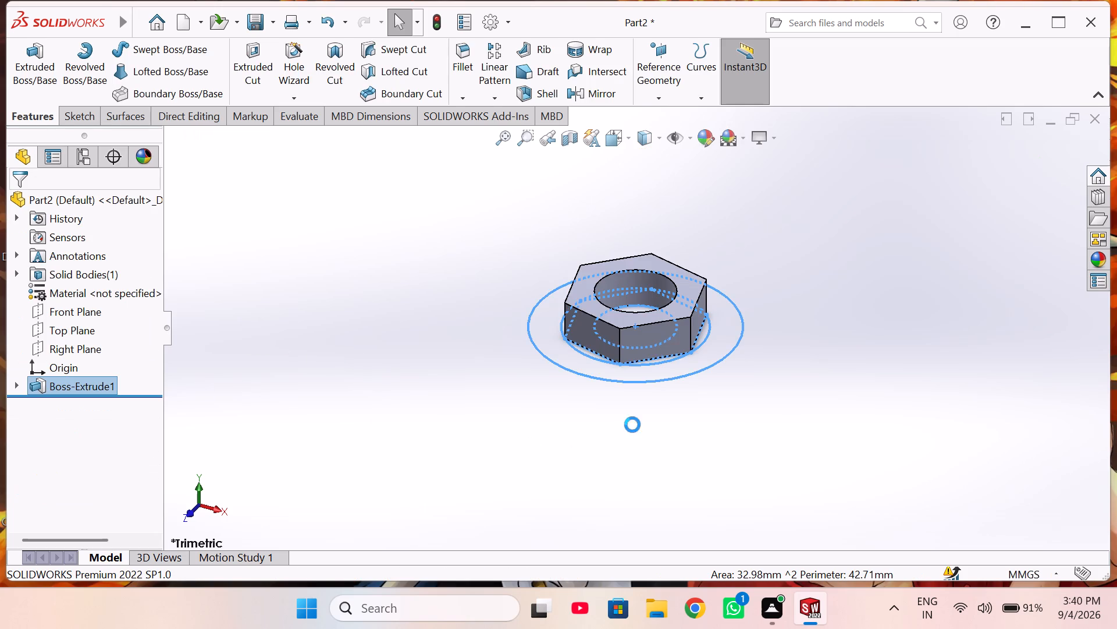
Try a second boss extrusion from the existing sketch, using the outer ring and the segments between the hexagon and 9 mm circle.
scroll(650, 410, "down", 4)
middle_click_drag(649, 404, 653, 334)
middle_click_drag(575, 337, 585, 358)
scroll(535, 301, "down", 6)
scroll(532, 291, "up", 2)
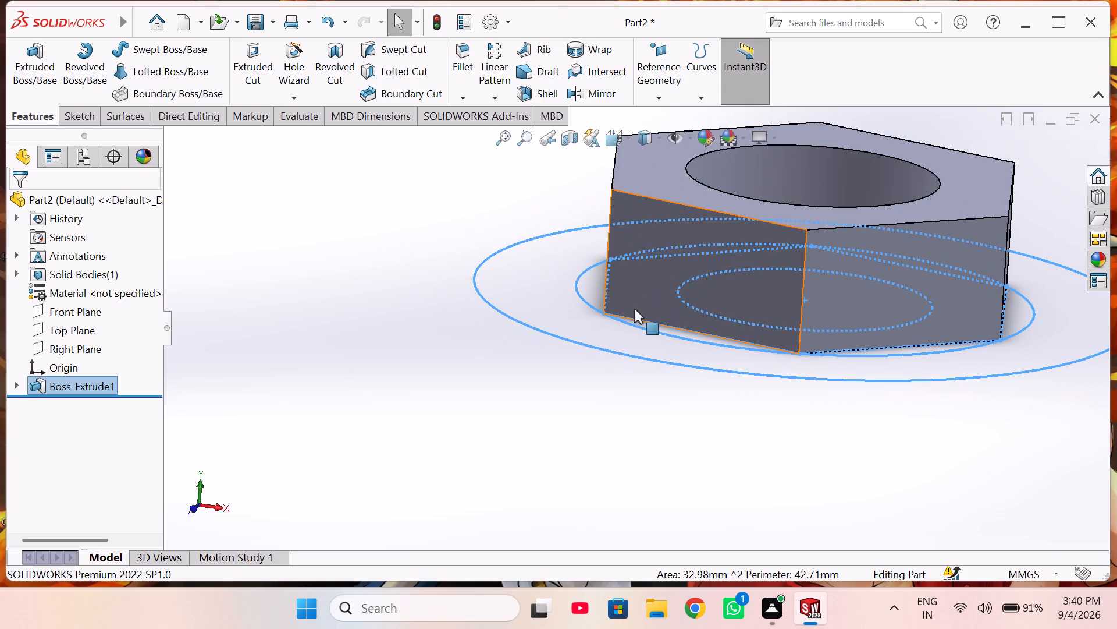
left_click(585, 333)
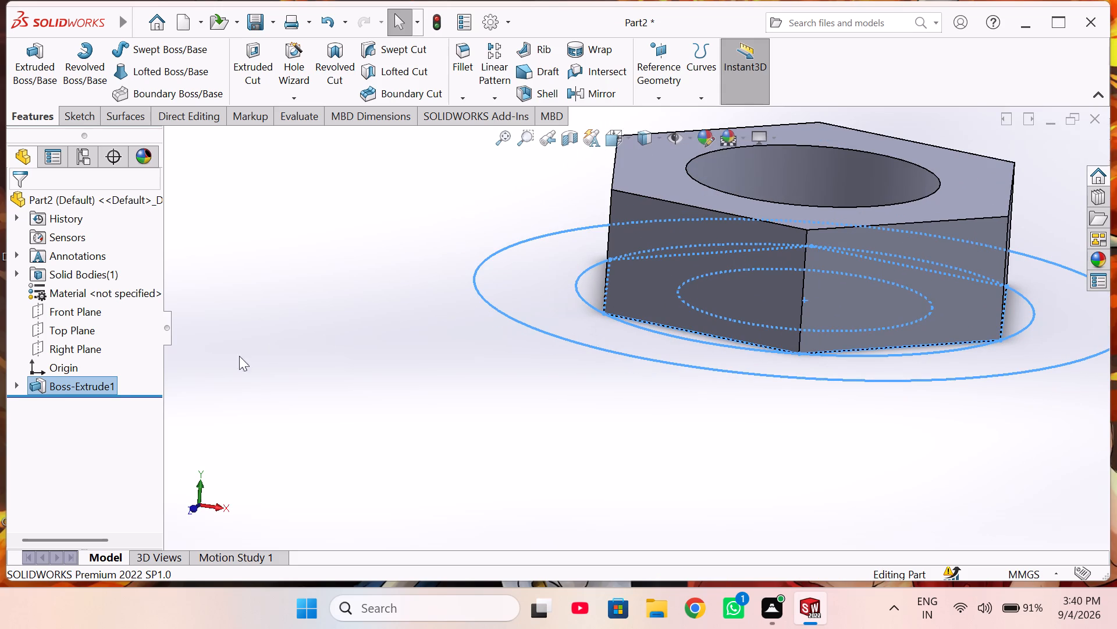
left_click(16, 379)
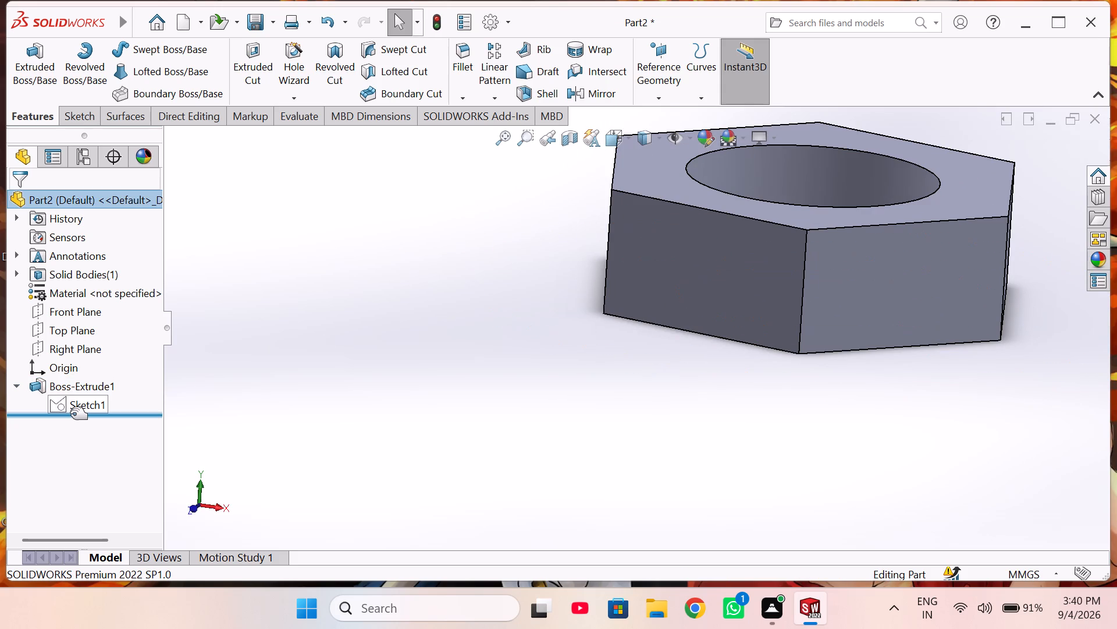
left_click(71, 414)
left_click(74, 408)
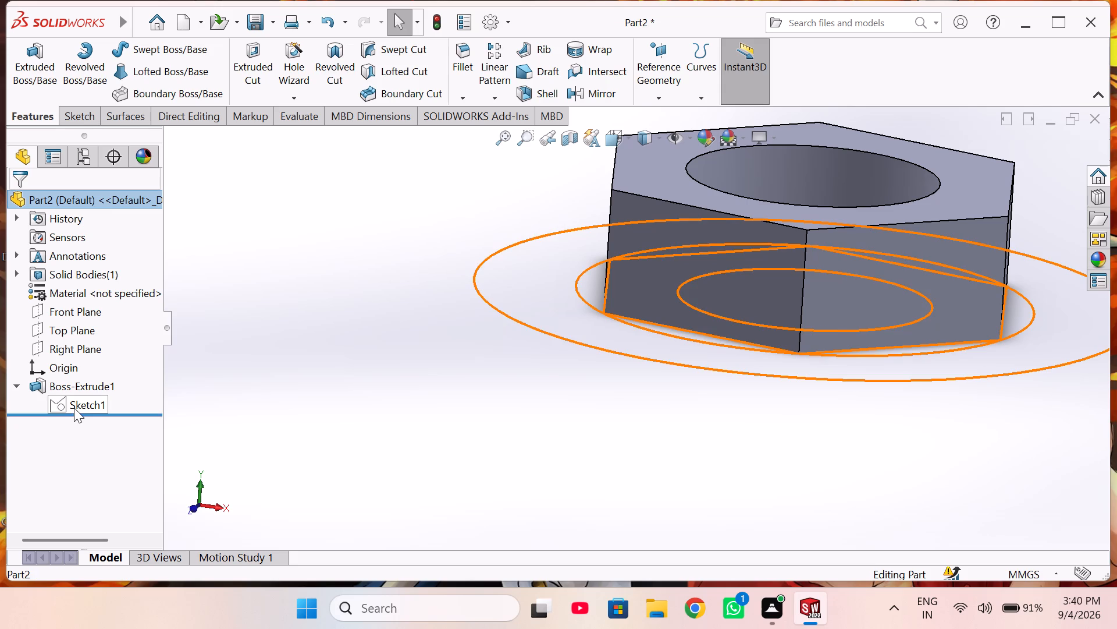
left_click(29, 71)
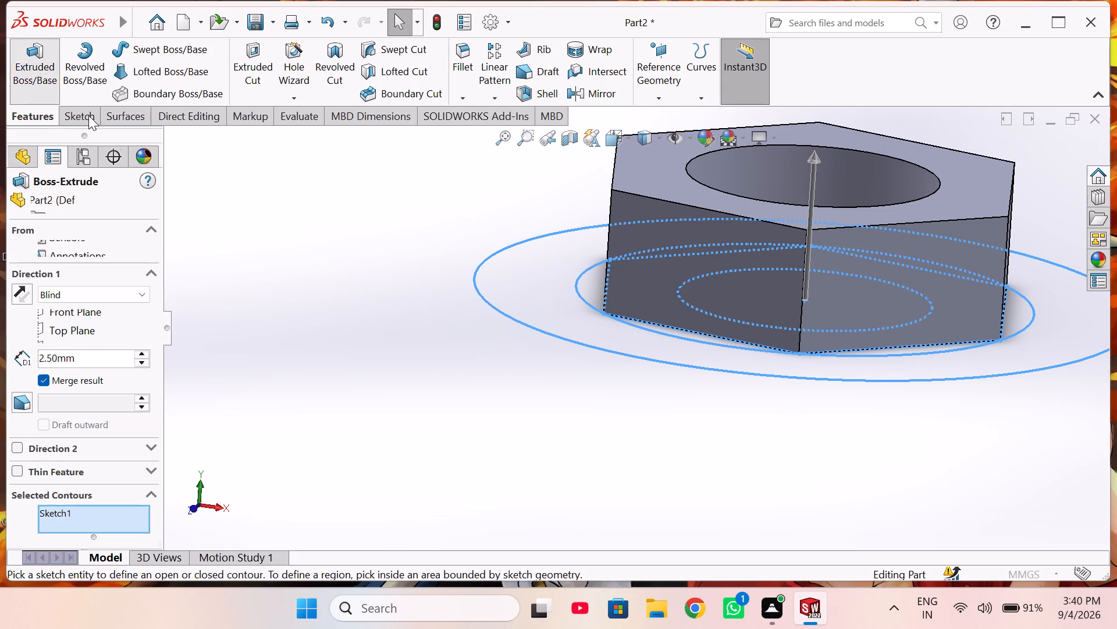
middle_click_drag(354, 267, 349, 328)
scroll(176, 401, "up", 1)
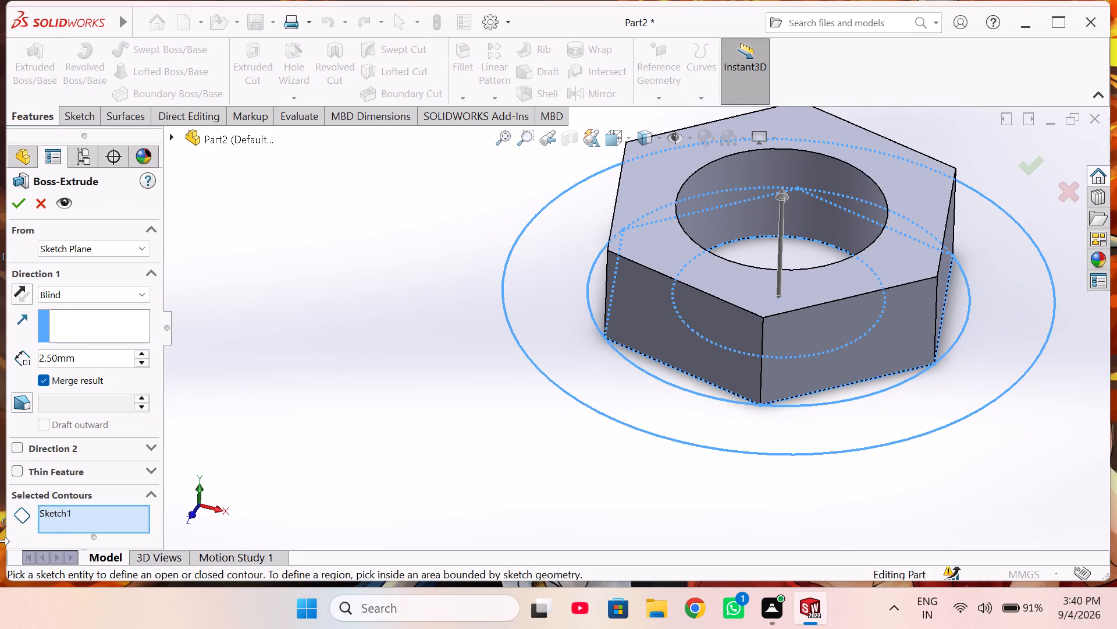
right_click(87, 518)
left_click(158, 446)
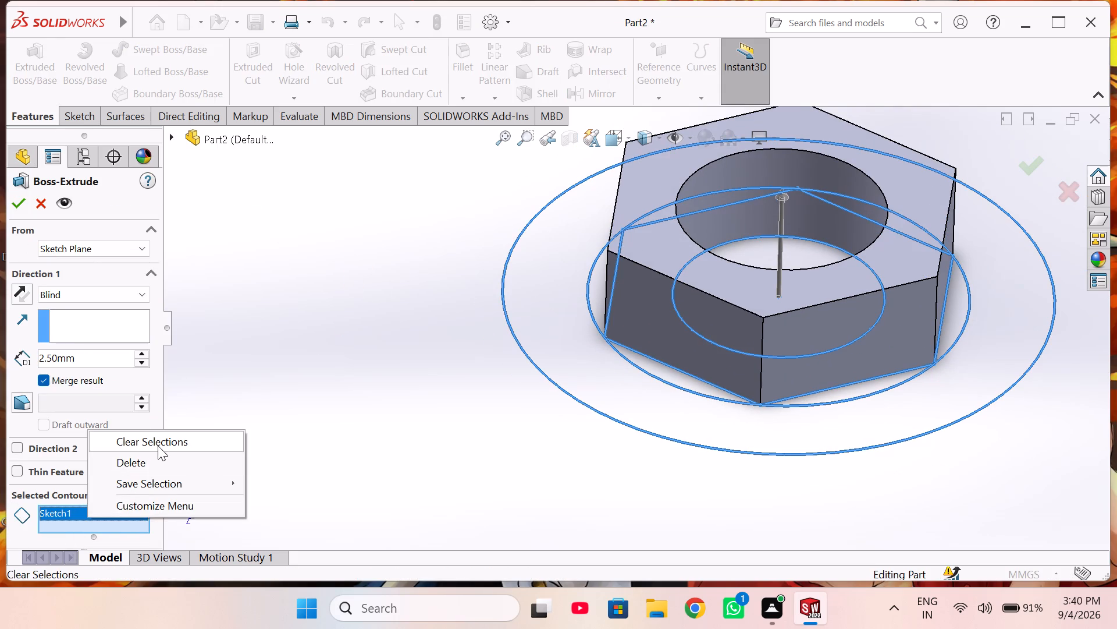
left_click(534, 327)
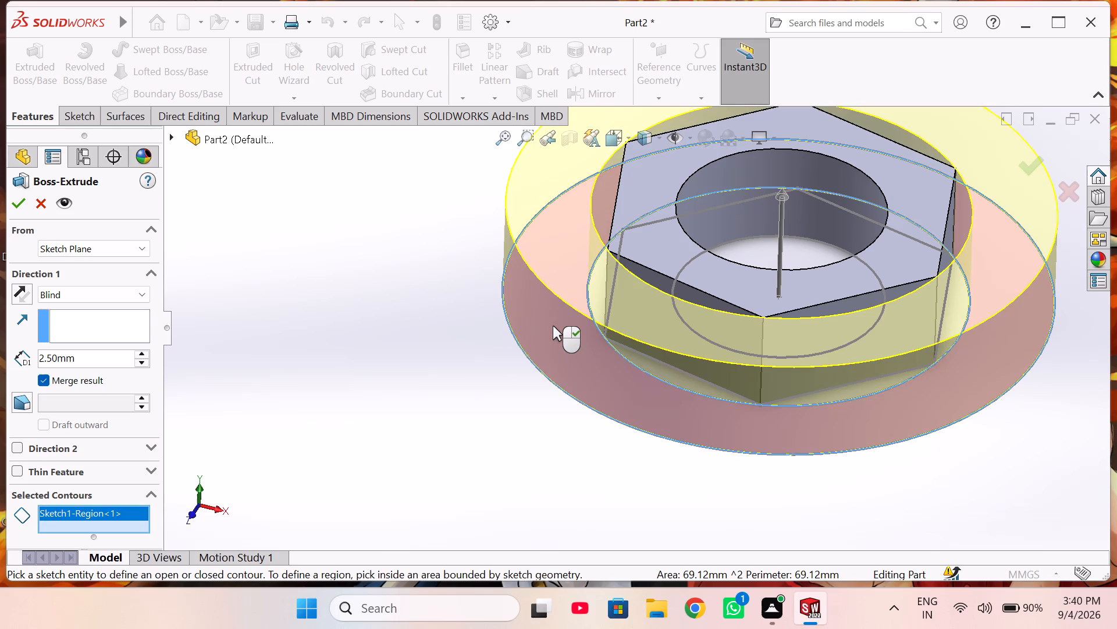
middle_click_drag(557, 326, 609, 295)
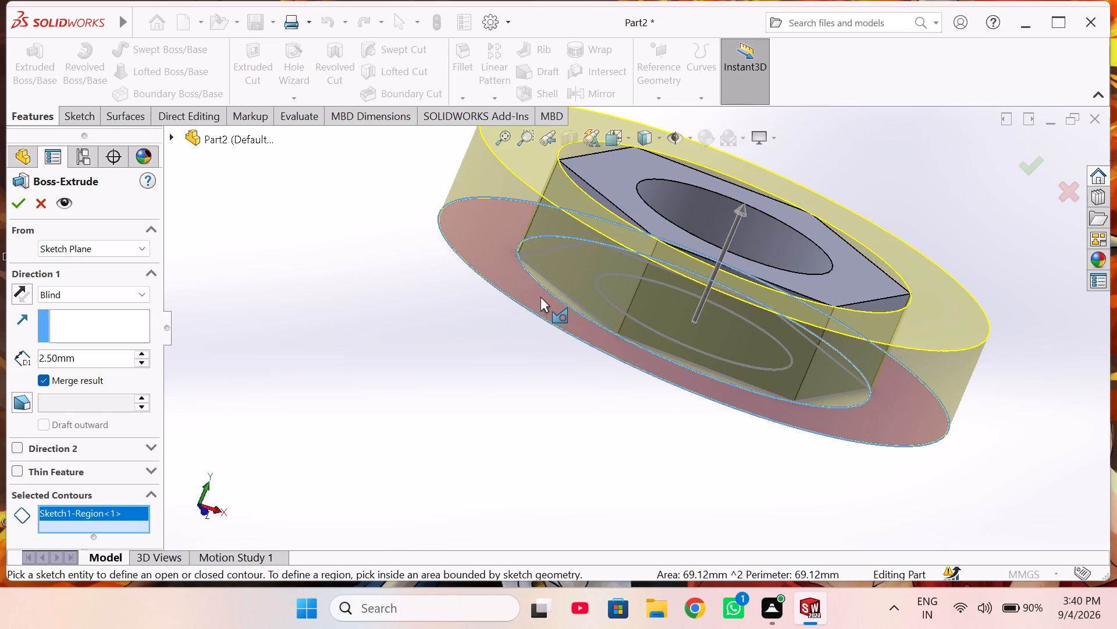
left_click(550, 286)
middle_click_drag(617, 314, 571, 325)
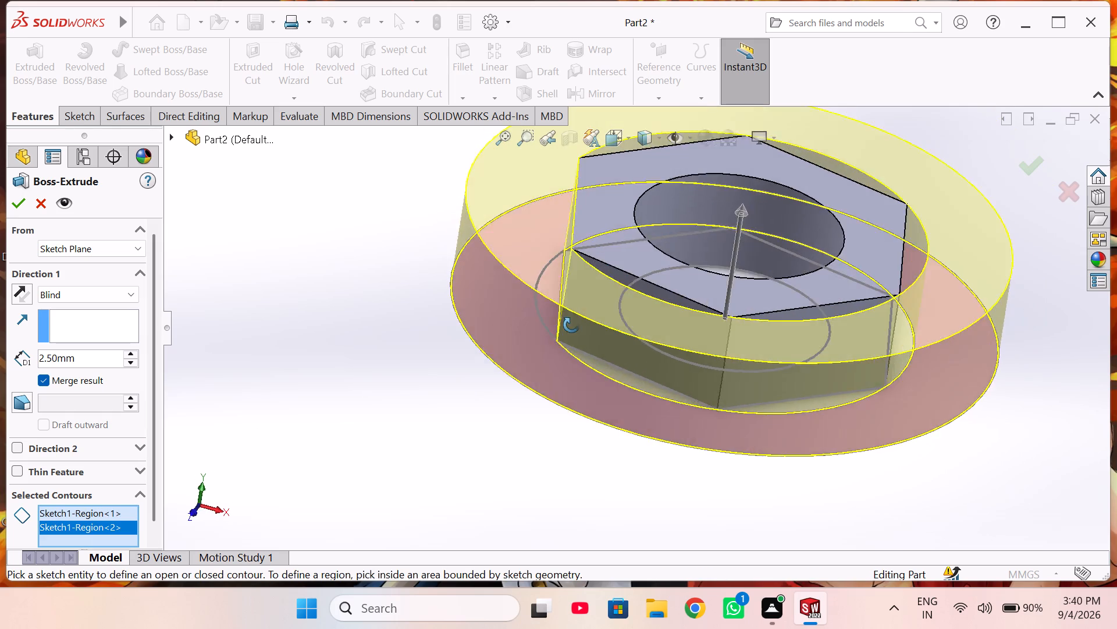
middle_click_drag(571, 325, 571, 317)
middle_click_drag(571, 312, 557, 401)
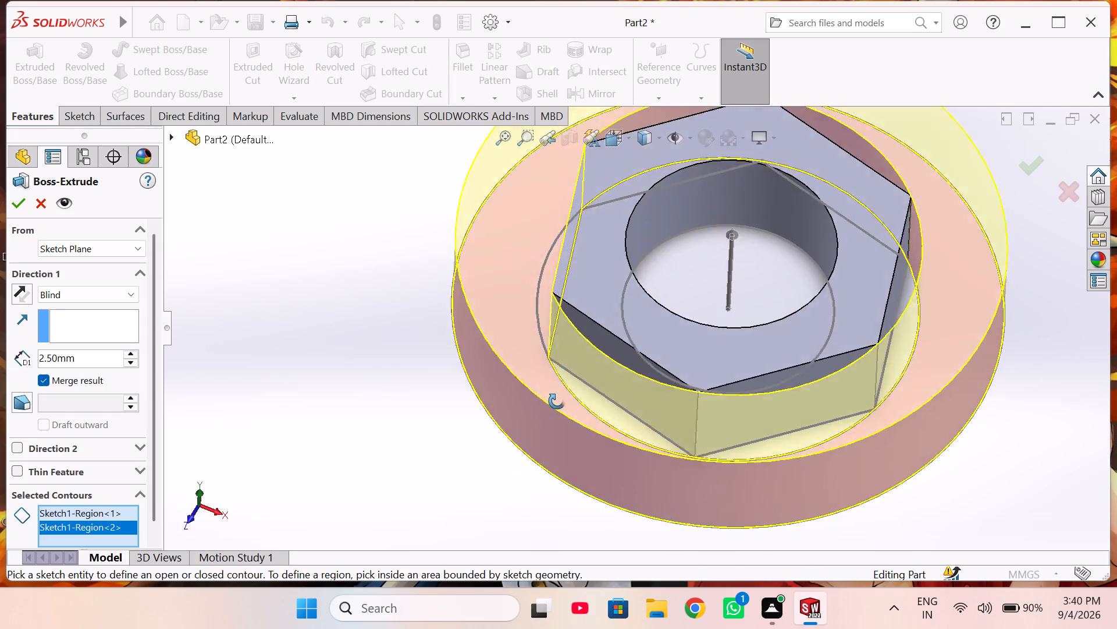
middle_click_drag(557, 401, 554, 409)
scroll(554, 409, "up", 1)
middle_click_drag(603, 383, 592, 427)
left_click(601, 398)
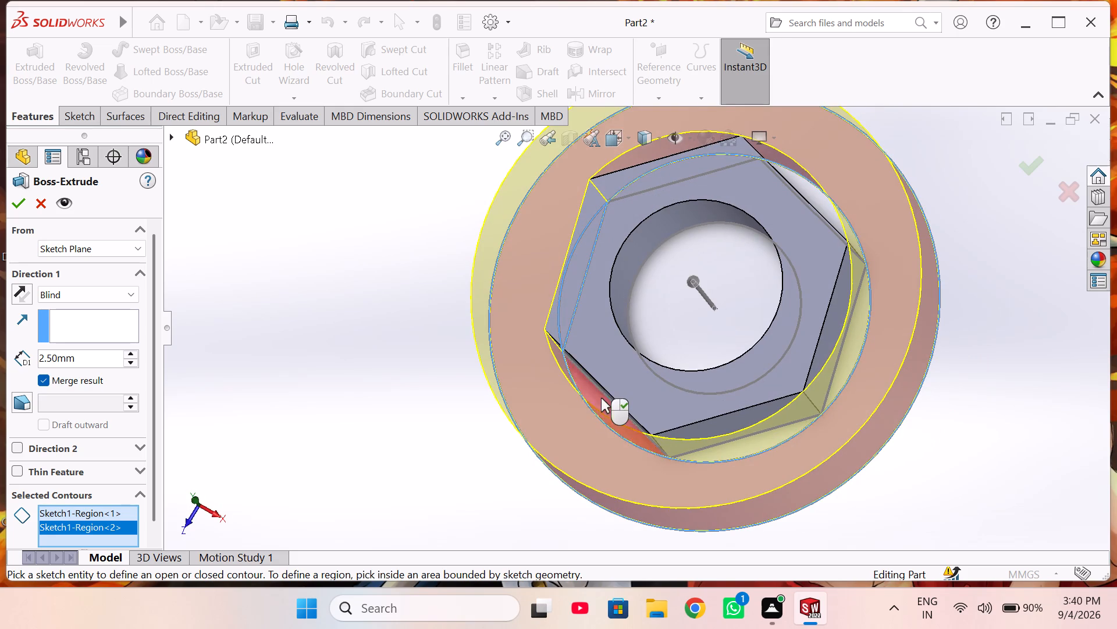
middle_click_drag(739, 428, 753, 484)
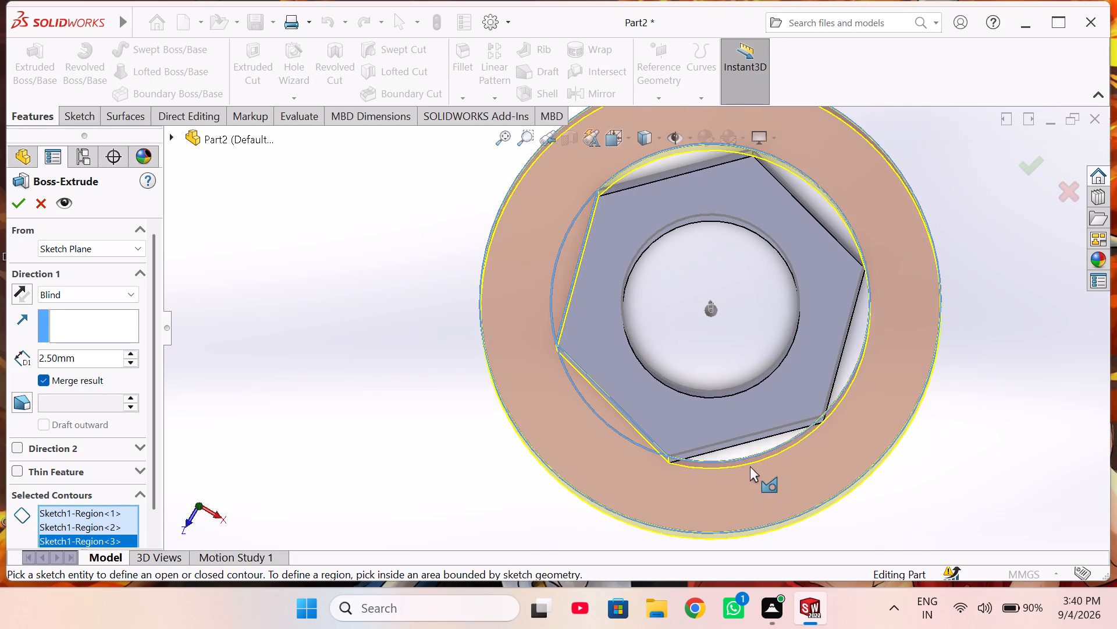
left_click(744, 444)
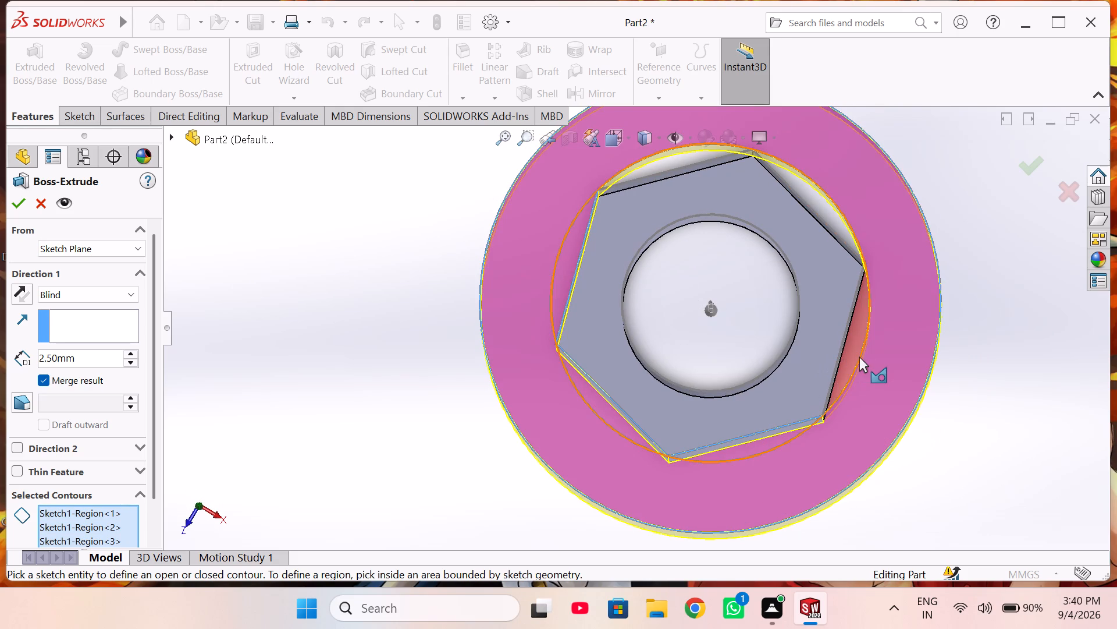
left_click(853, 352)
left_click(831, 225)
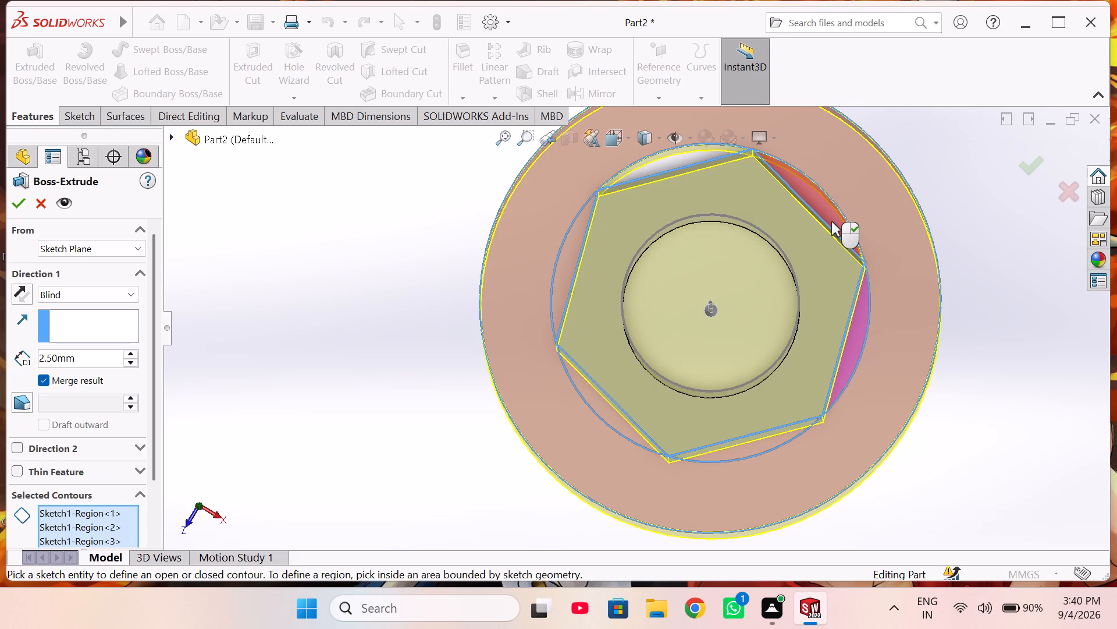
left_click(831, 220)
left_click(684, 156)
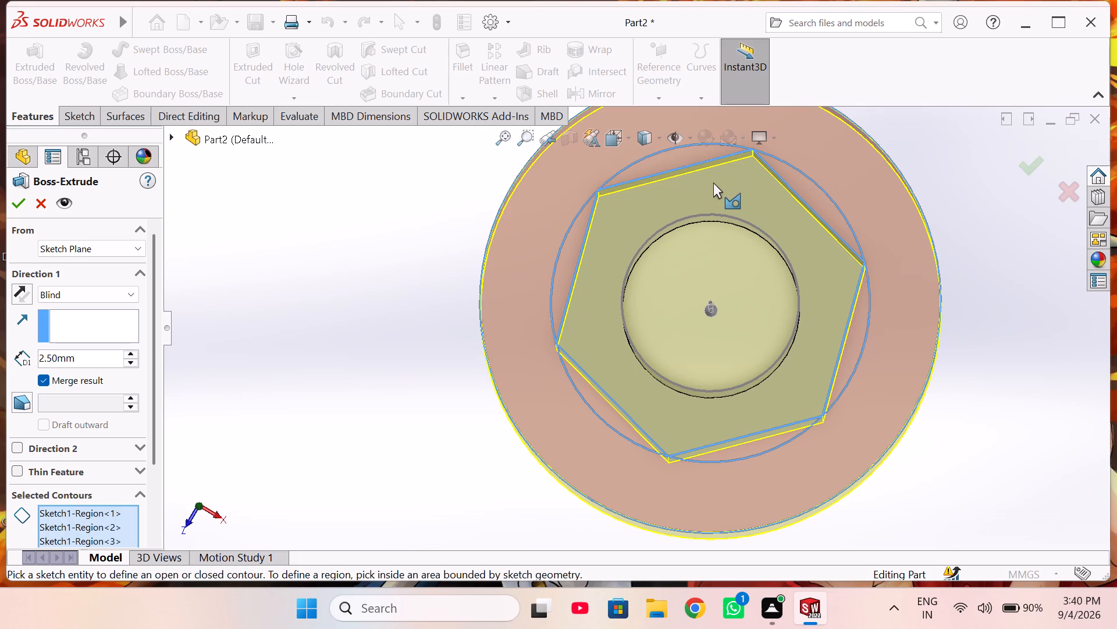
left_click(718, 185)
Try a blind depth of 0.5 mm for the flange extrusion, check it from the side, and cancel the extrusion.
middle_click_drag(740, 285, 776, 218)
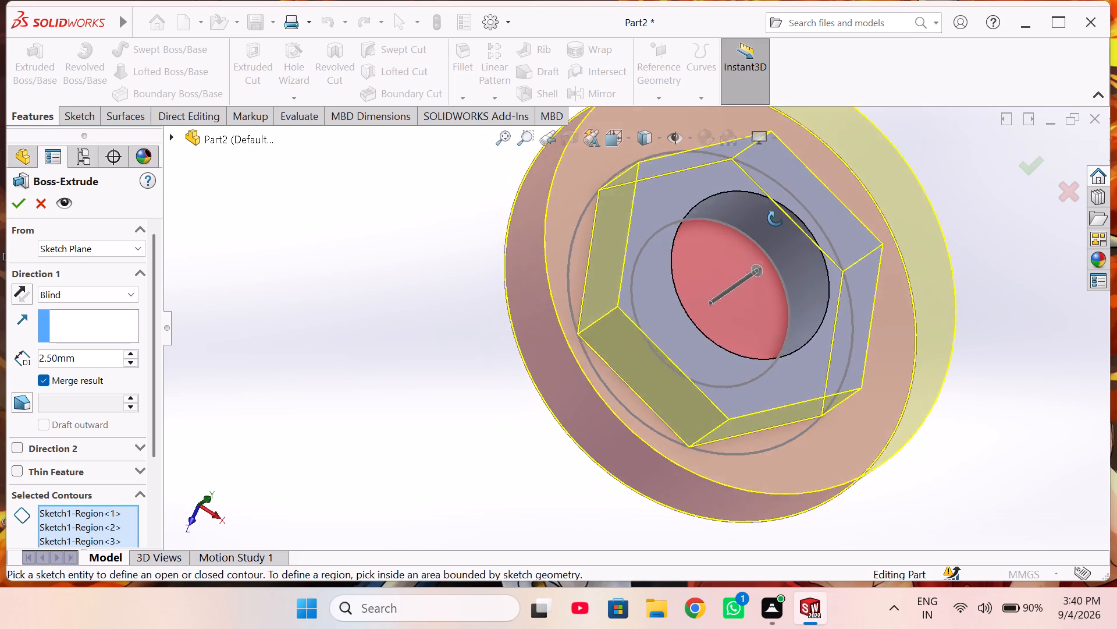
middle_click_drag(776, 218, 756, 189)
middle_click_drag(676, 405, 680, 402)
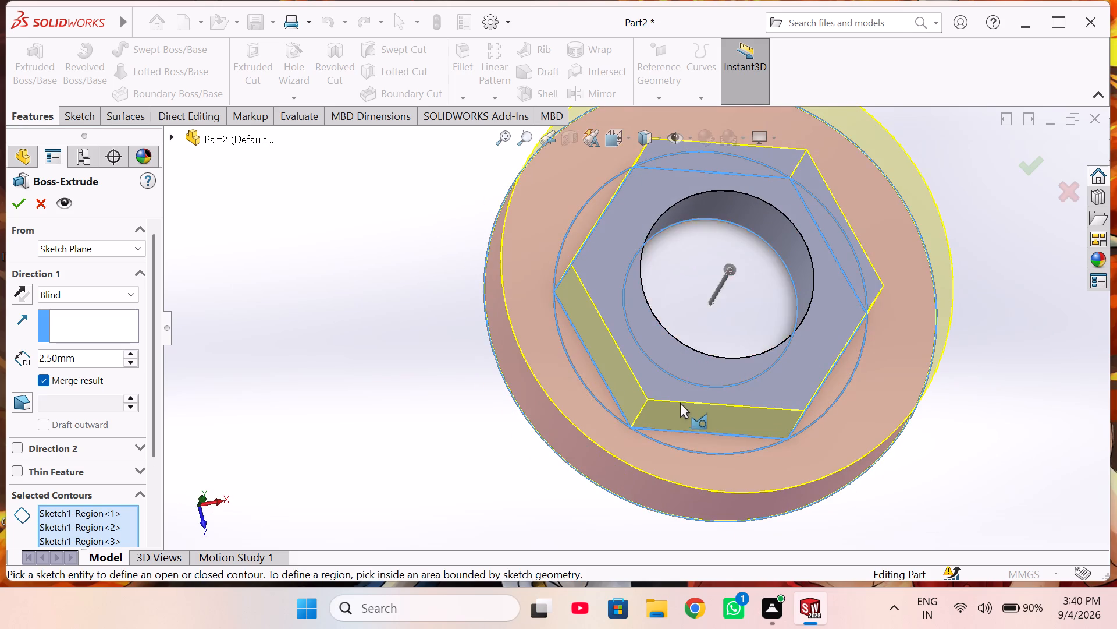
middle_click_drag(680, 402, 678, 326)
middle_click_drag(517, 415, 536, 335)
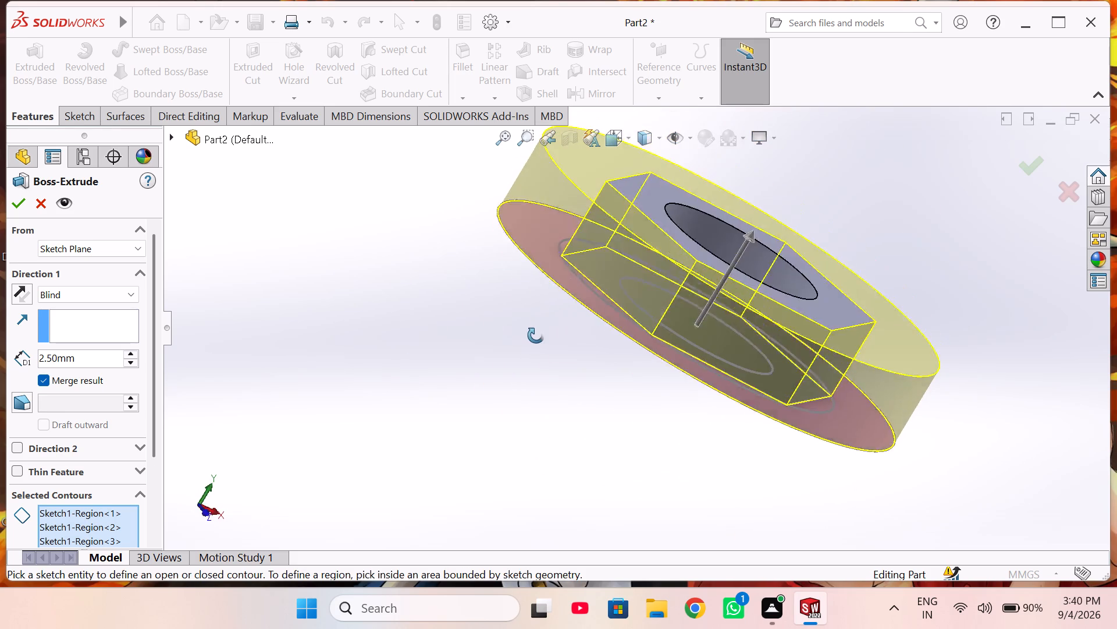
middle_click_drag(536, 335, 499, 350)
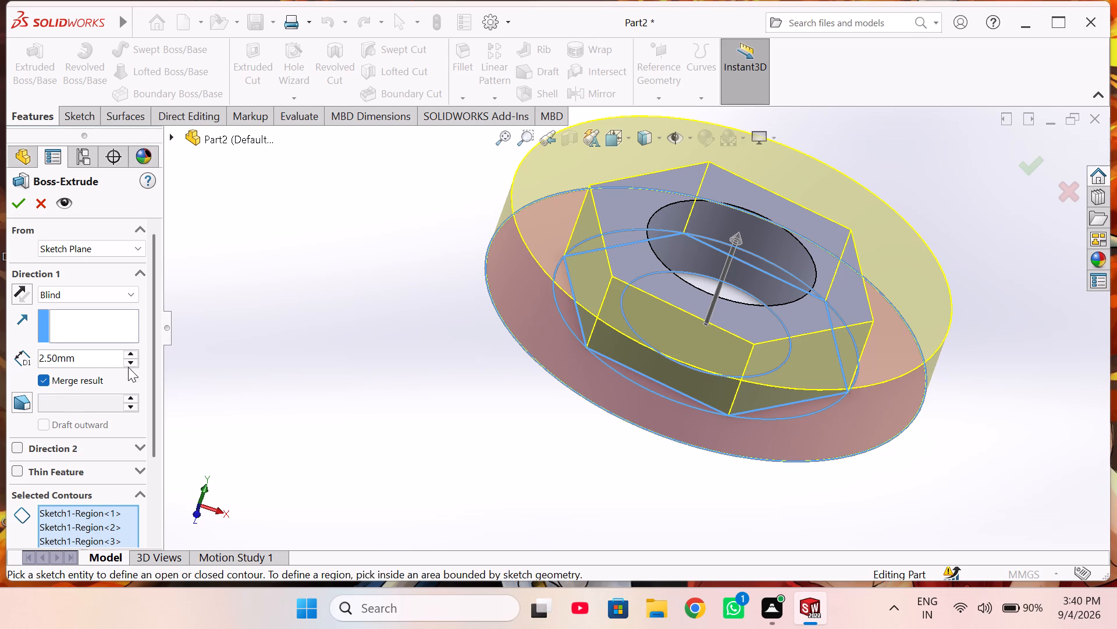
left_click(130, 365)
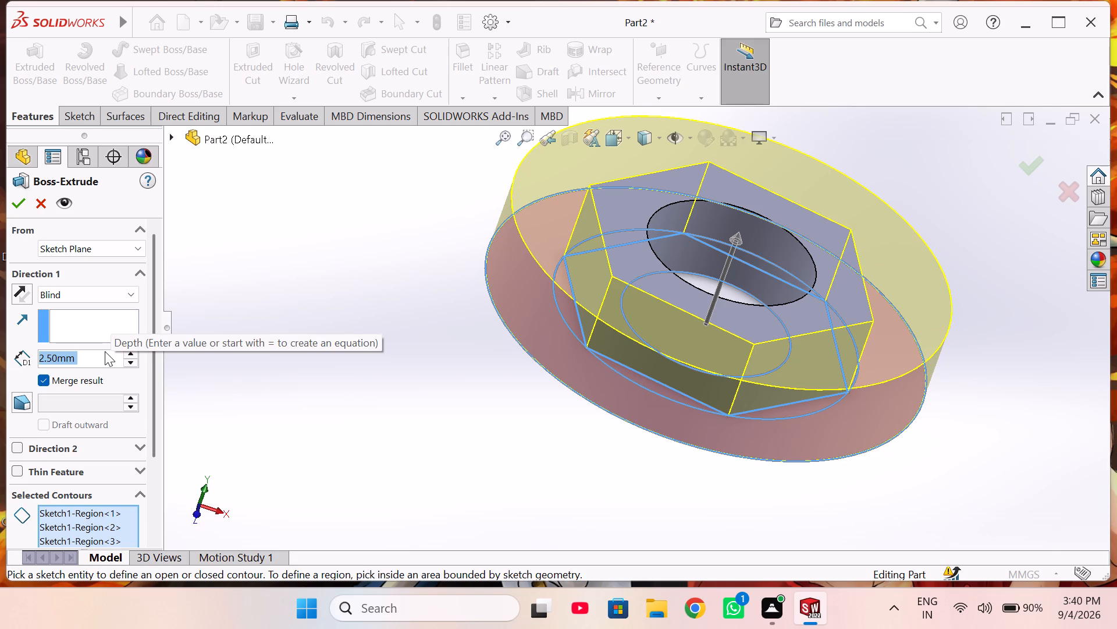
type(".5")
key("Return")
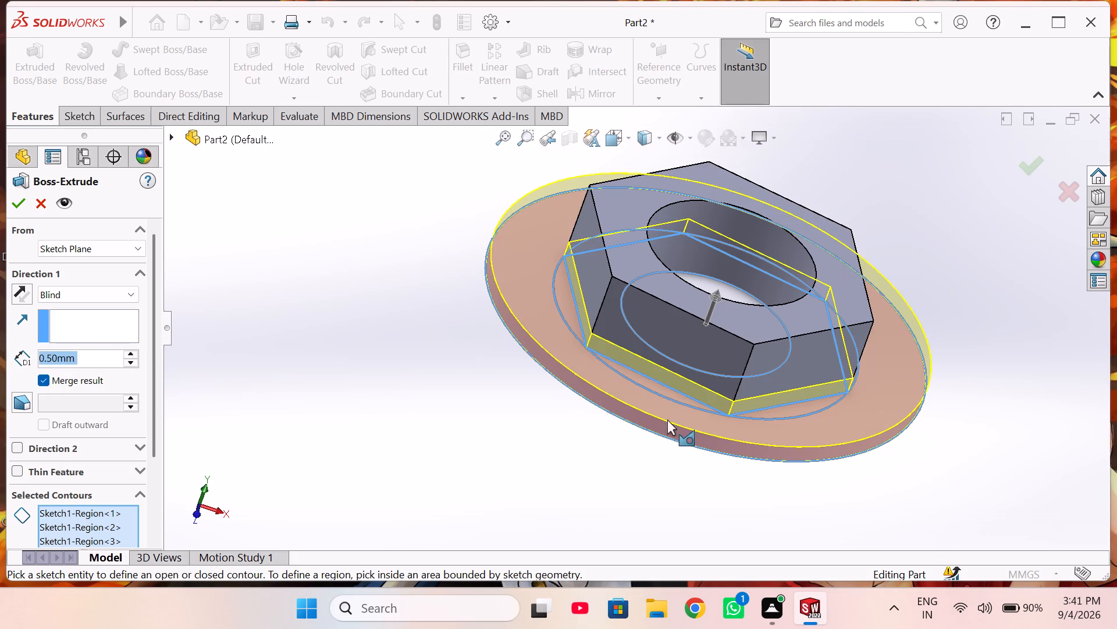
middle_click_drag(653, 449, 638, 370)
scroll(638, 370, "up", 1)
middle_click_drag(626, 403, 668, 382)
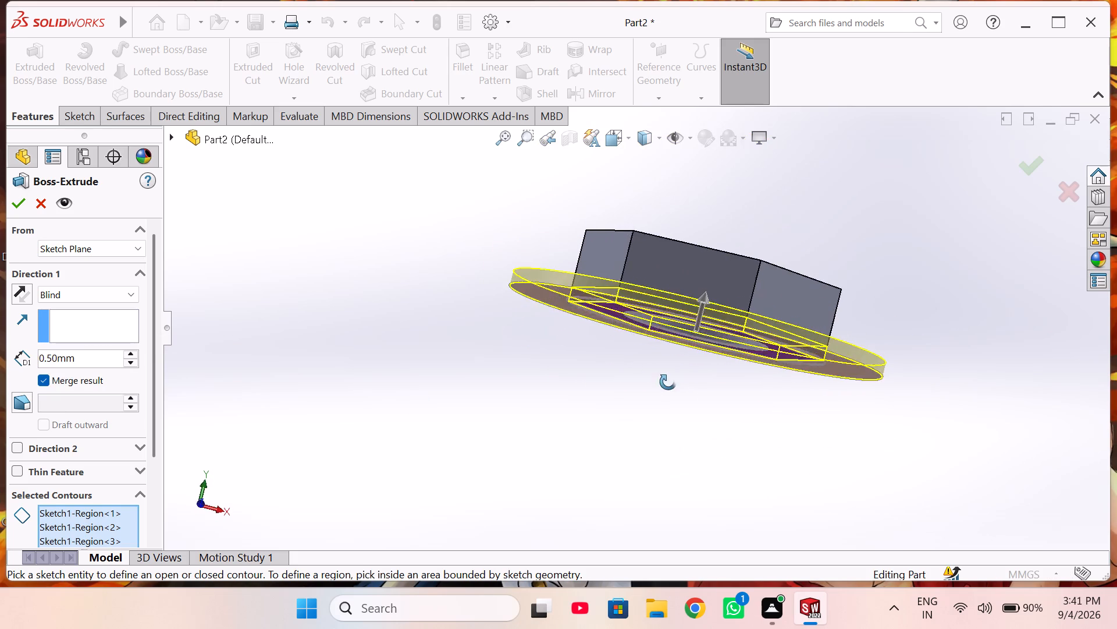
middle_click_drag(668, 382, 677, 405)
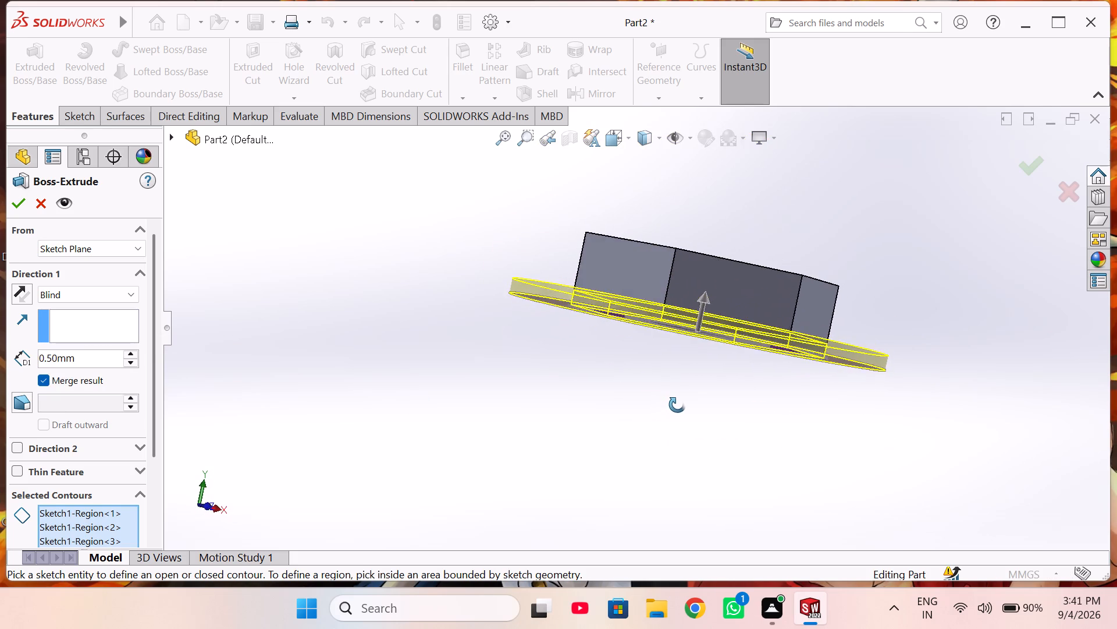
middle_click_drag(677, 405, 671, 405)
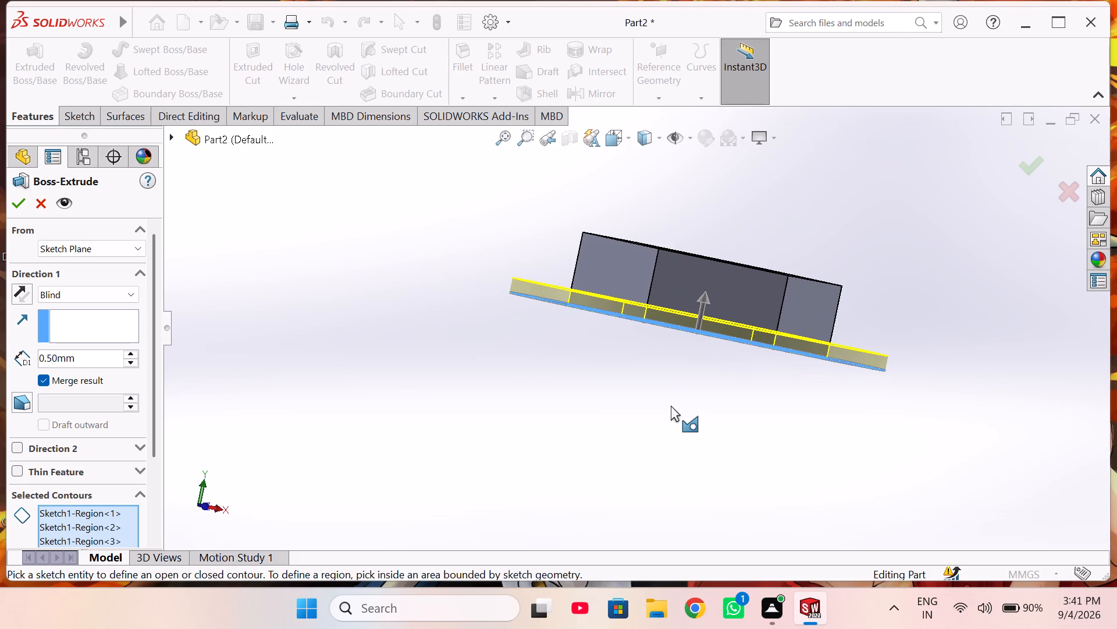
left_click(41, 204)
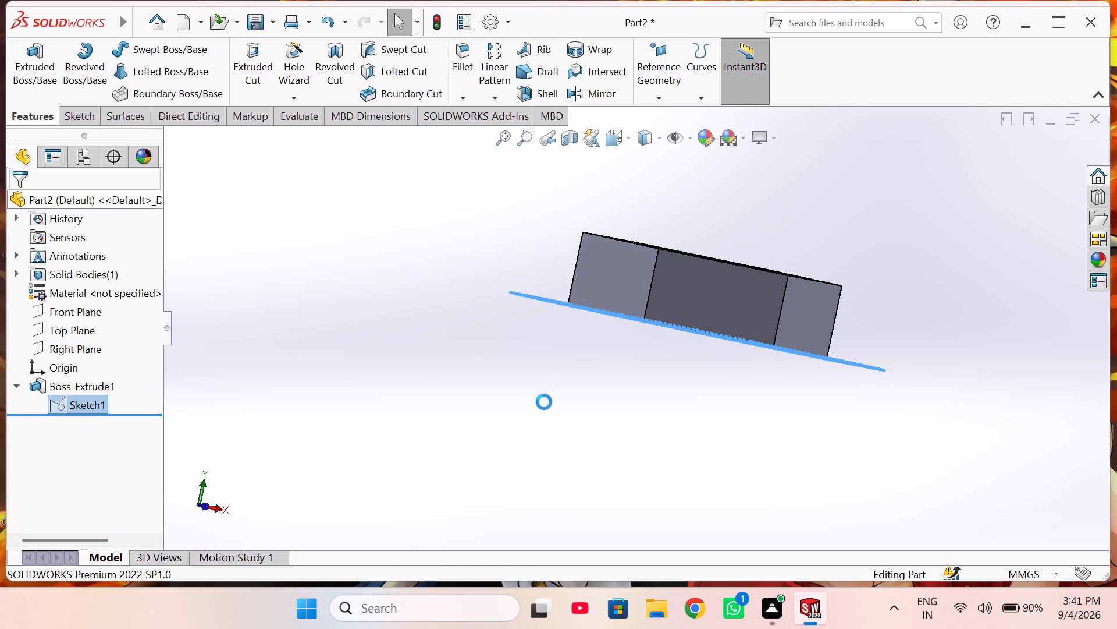
Delete the hexagonal boss extrusion while keeping its underlying sketch.
left_click(553, 406)
middle_click_drag(546, 376, 508, 453)
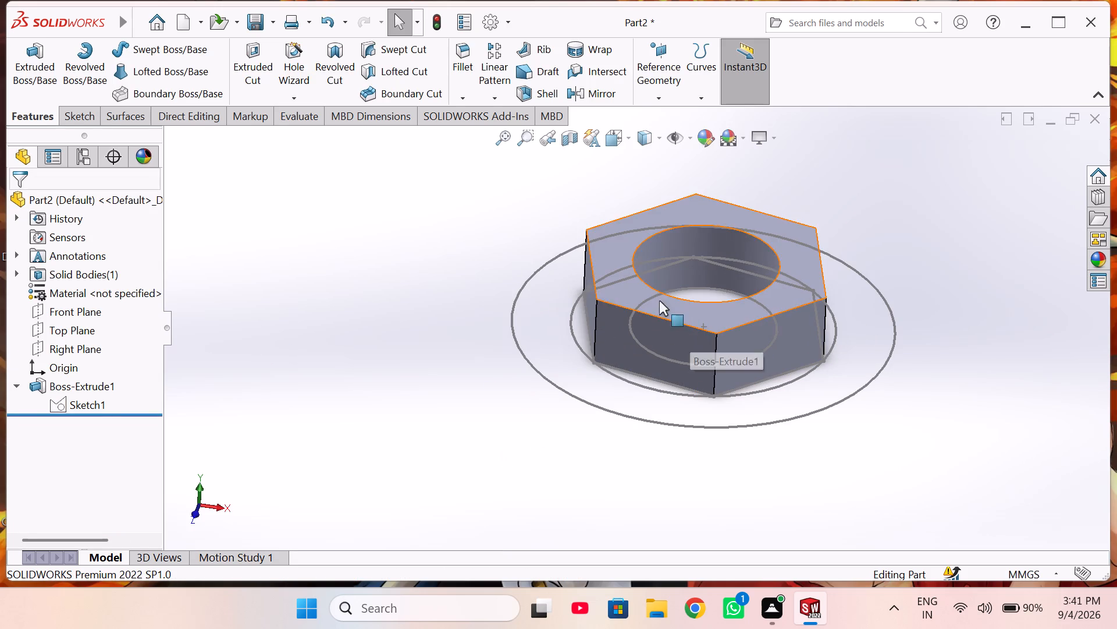
right_click(70, 387)
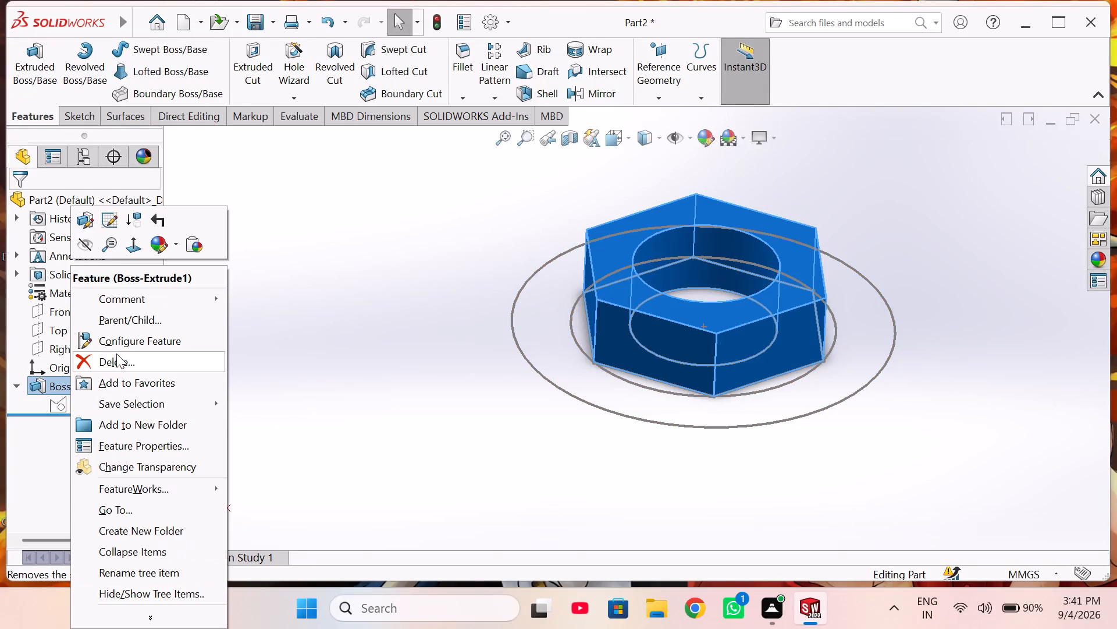
left_click(116, 354)
left_click(664, 114)
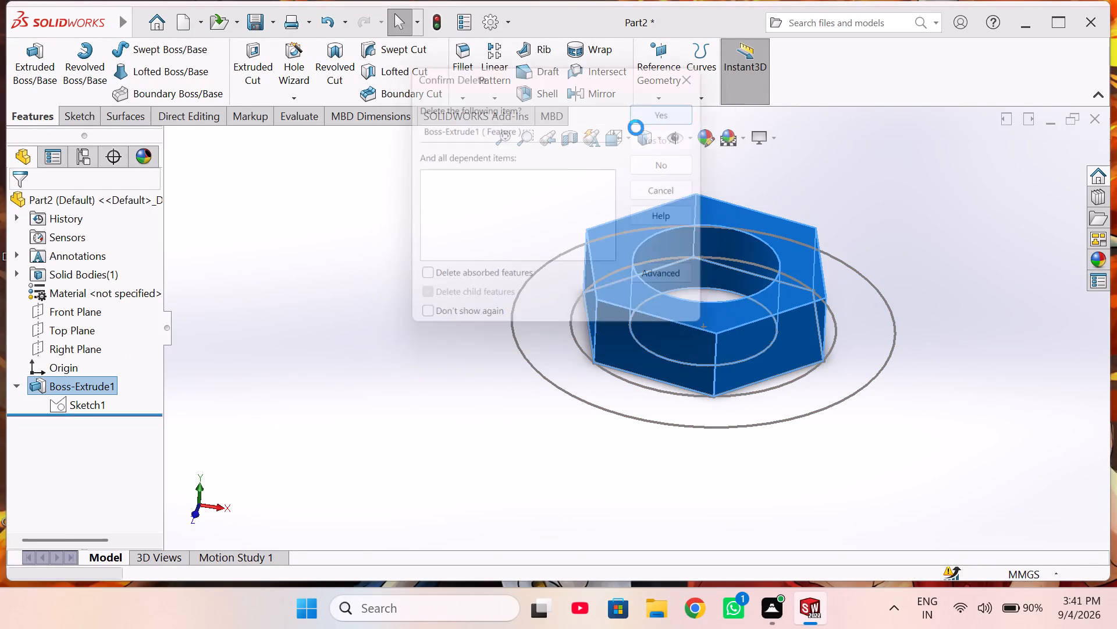
left_click(388, 216)
Start a blind boss extrusion of the sketch using the 13 mm outer circle as its contour.
left_click(54, 67)
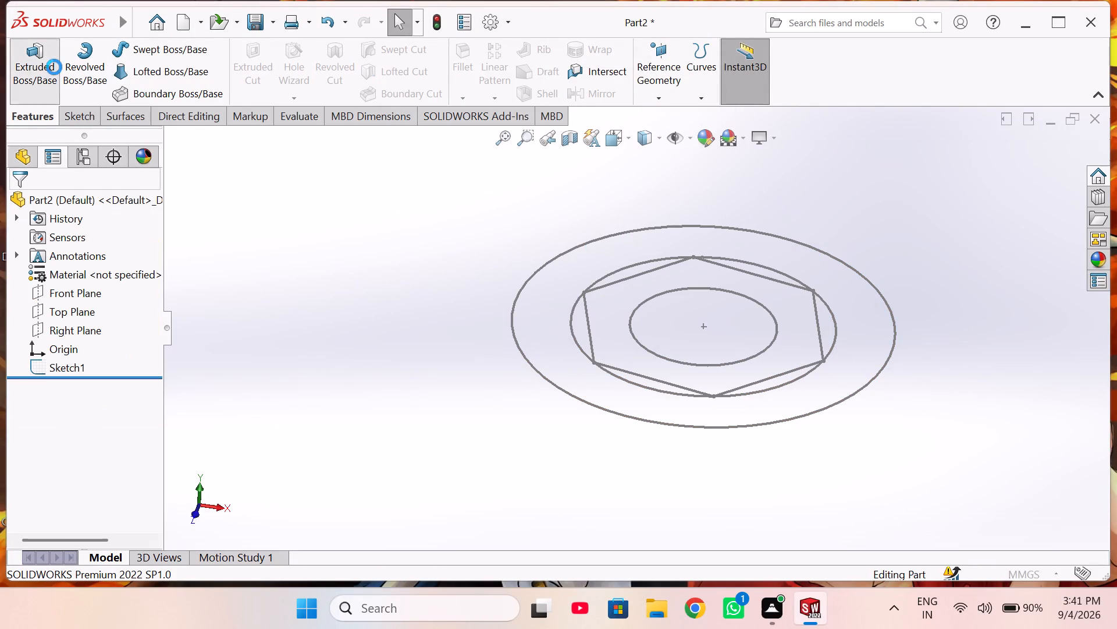
left_click(521, 354)
middle_click_drag(698, 384, 757, 356)
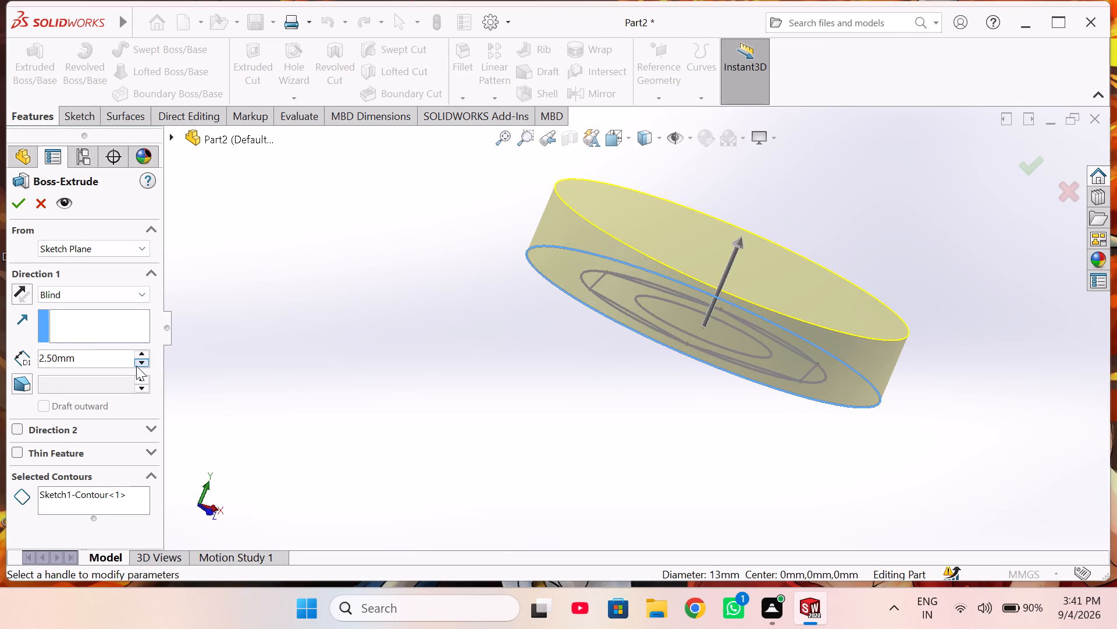
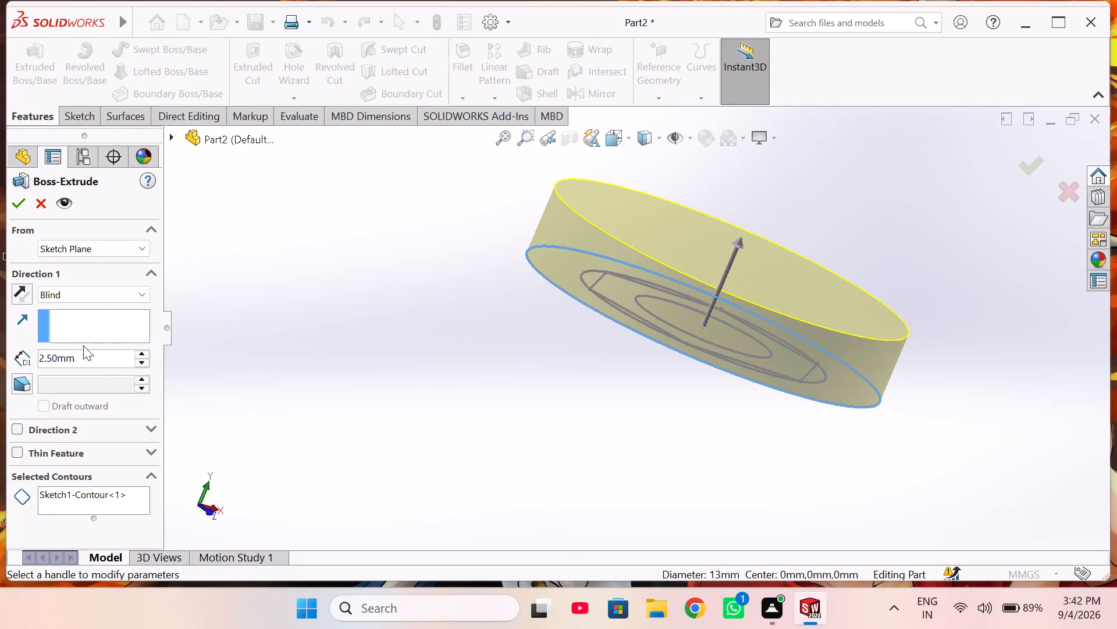
Set the blind depth of the 13 mm flange circle's extrusion to 1 mm and complete the boss.
left_click(146, 363)
left_click(144, 362)
key("1")
key("Return")
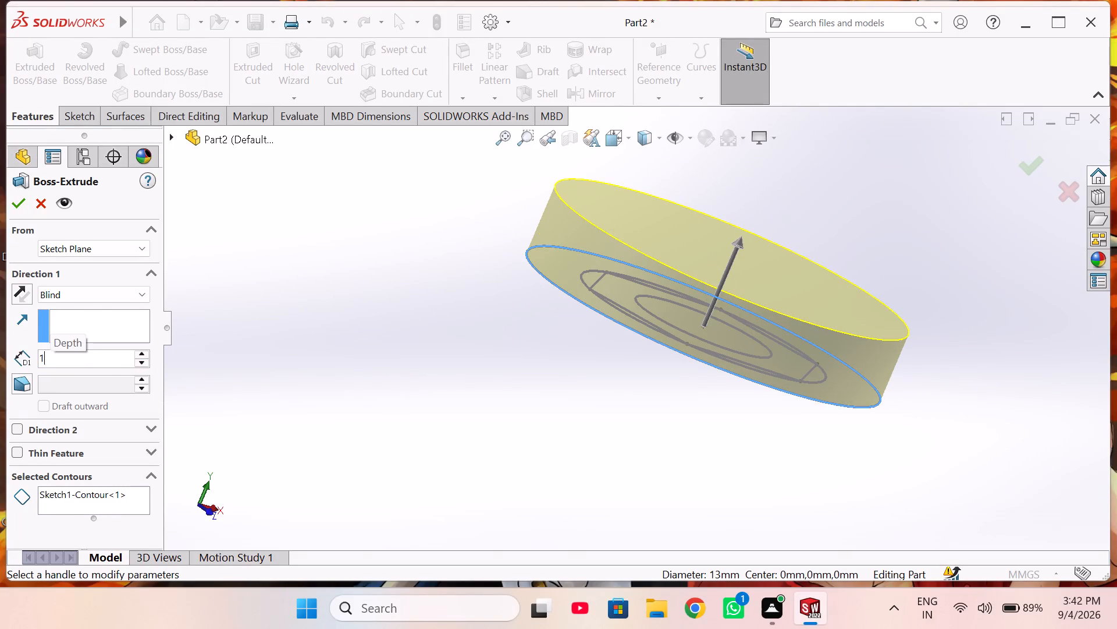
middle_click_drag(557, 394, 561, 343)
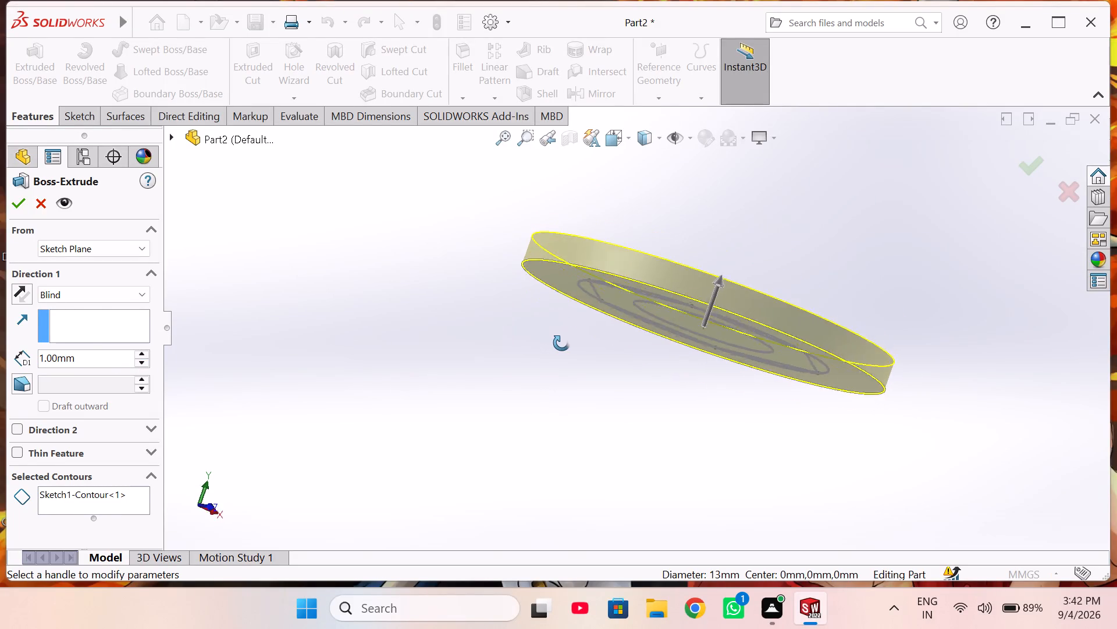
middle_click_drag(561, 343, 557, 353)
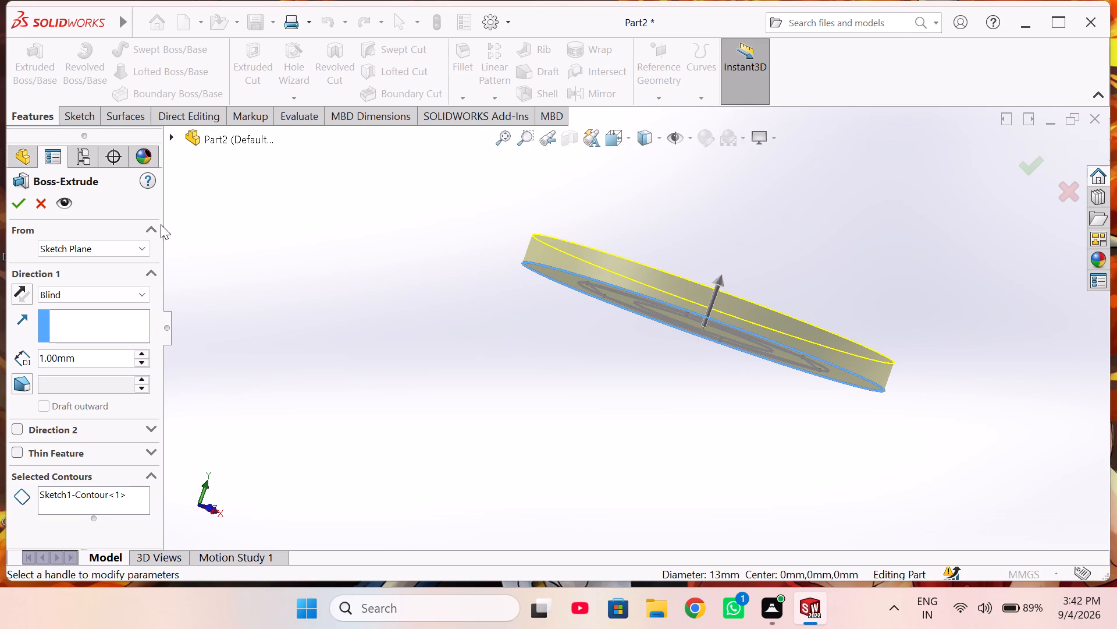
left_click(22, 201)
left_click(483, 355)
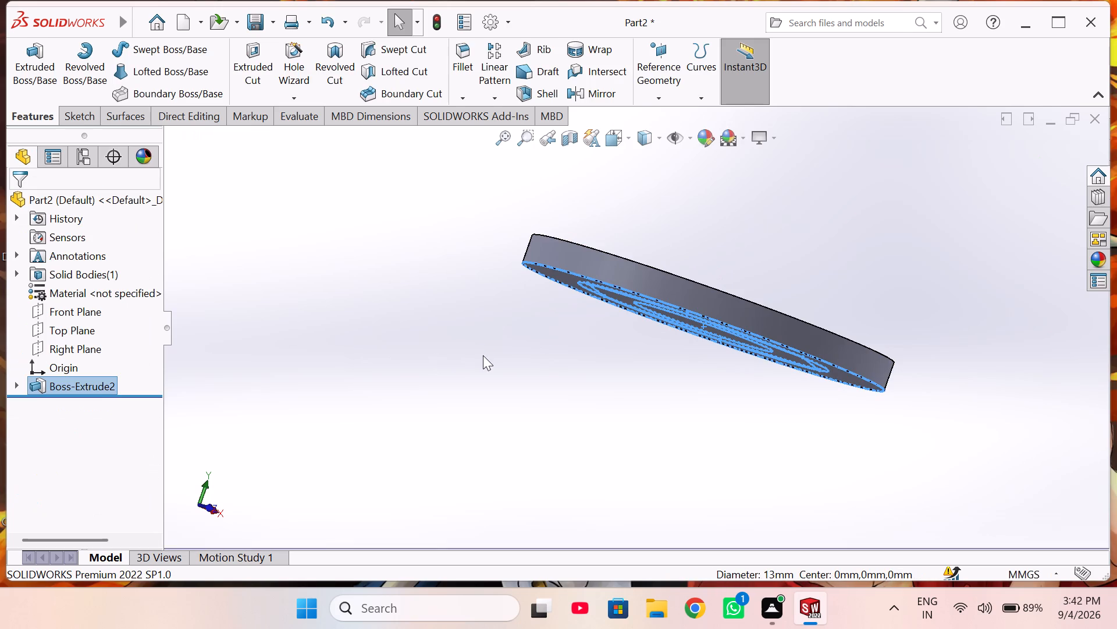
Extrude the 9 mm circle around the hexagon from the same sketch as a merged blind boss 1.5 mm deep.
middle_click_drag(483, 355, 451, 383)
left_click(12, 380)
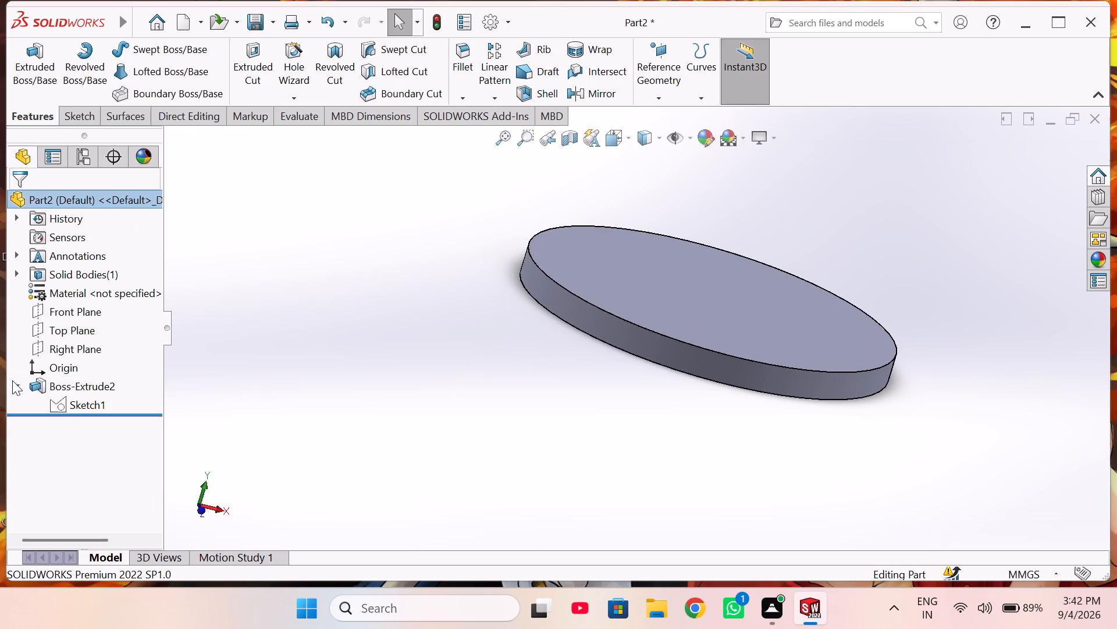
left_click(76, 411)
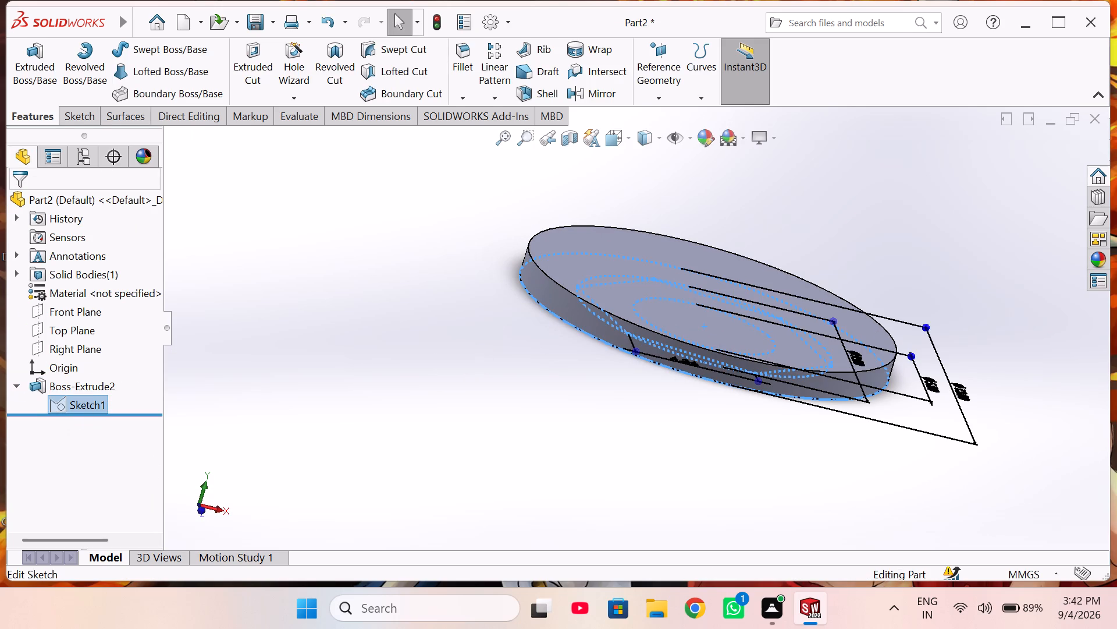
left_click(52, 87)
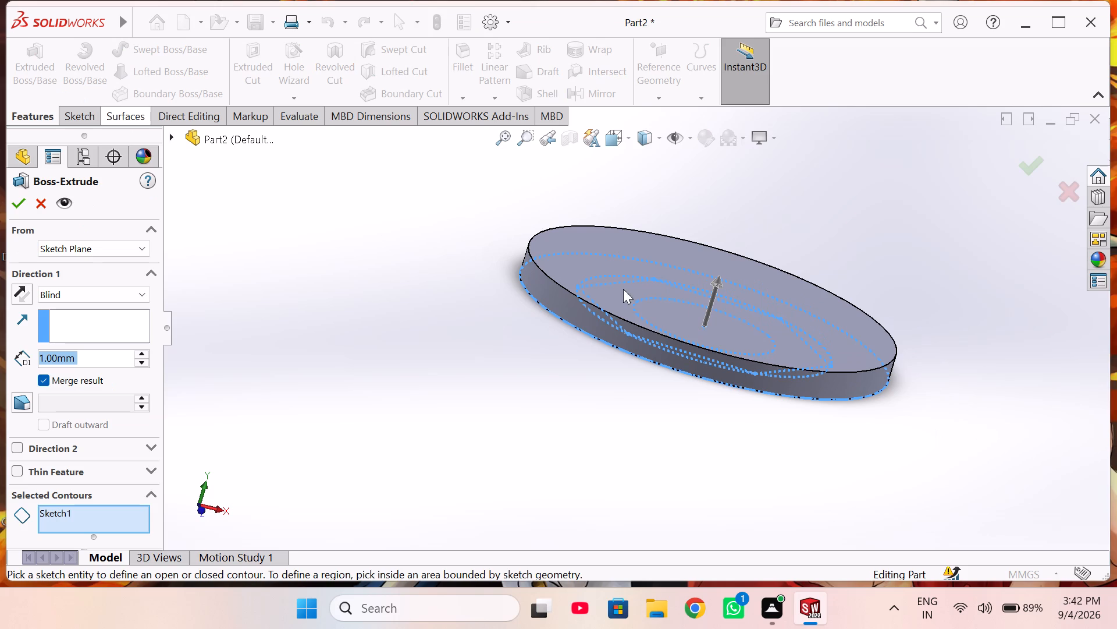
middle_click_drag(701, 336, 664, 432)
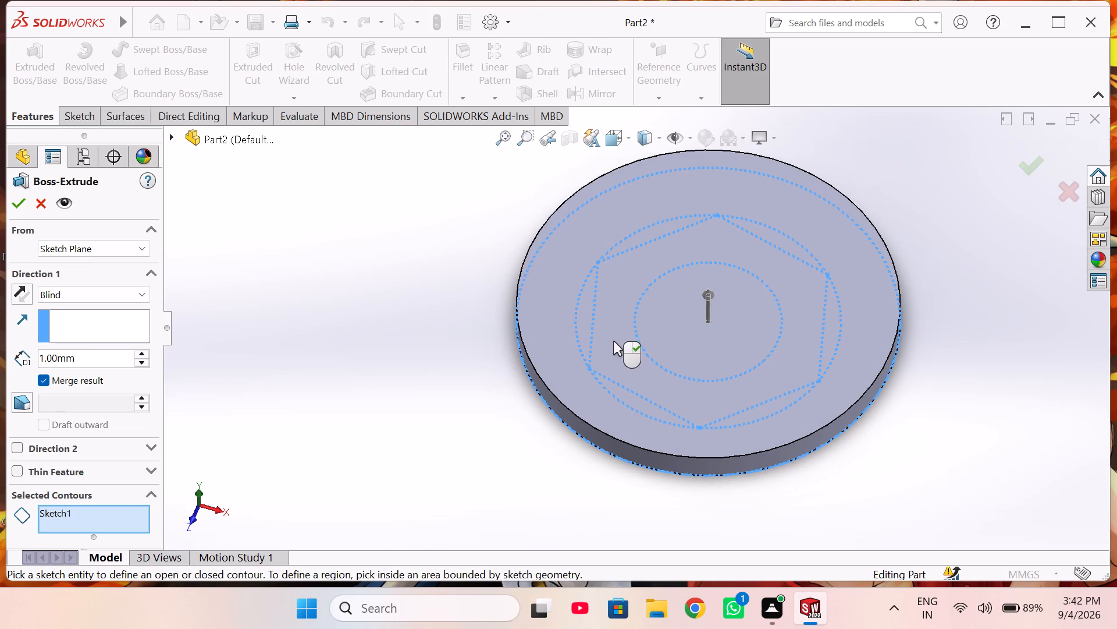
left_click(577, 321)
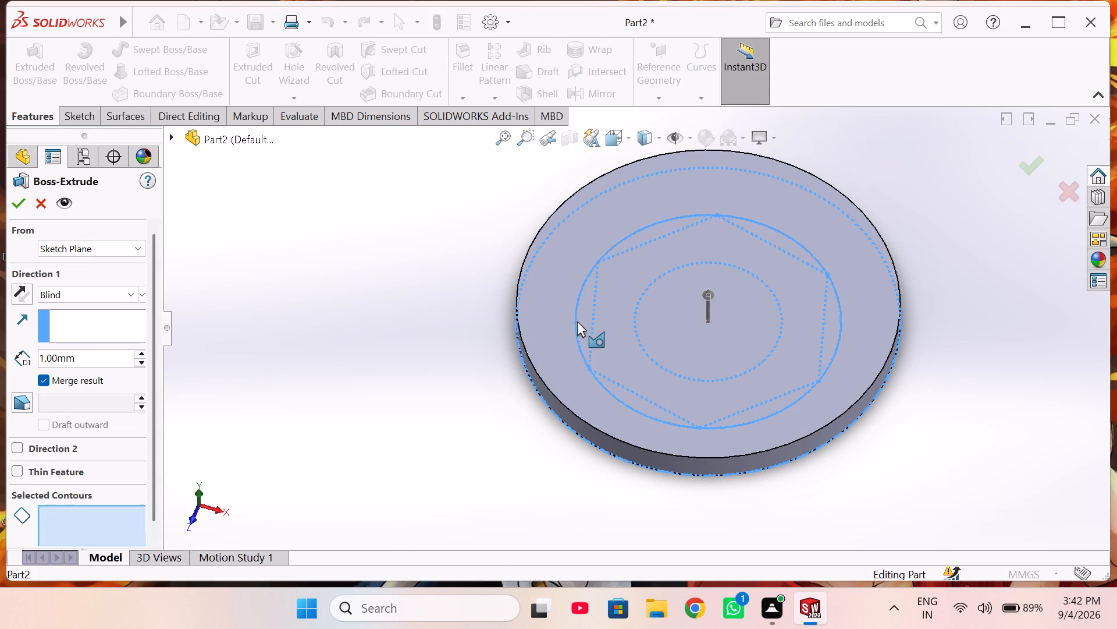
middle_click_drag(433, 496, 461, 390)
middle_click(422, 396)
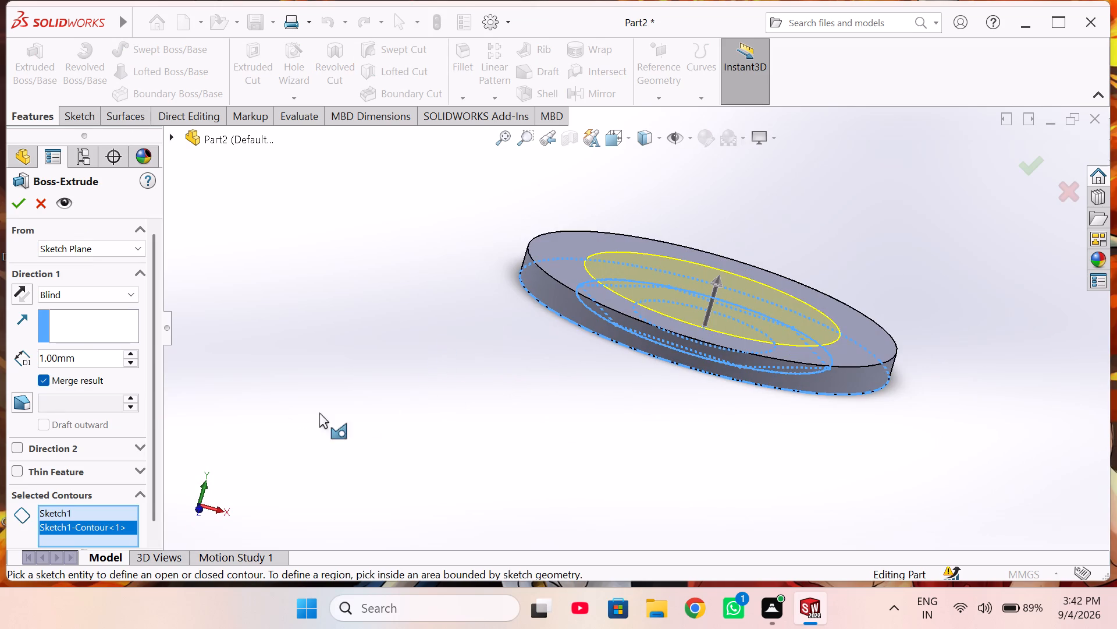
left_click(128, 352)
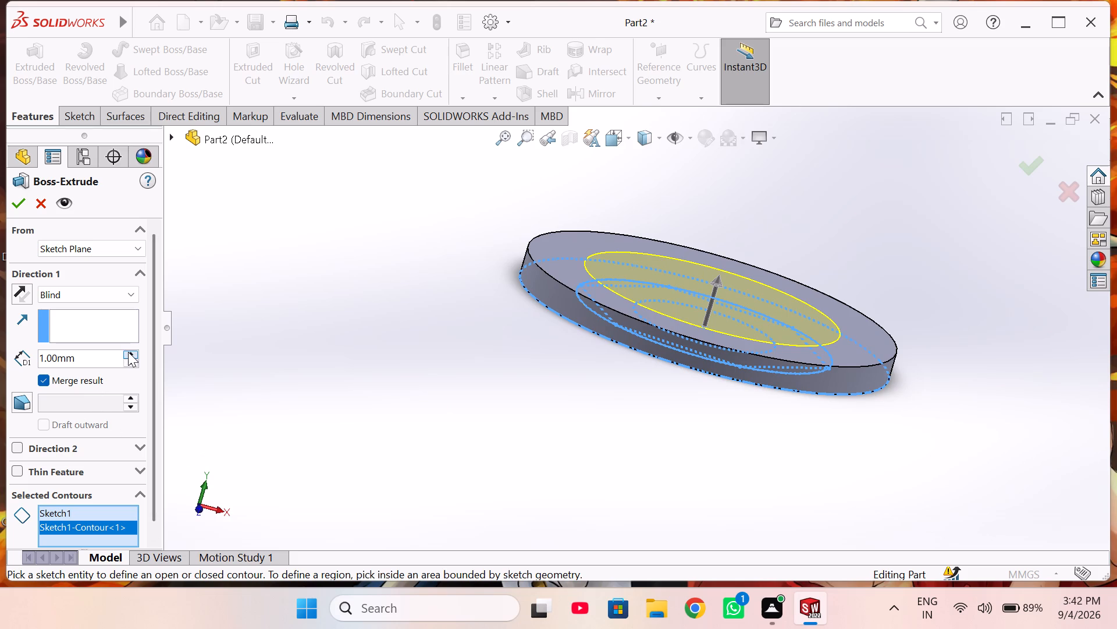
left_click(128, 365)
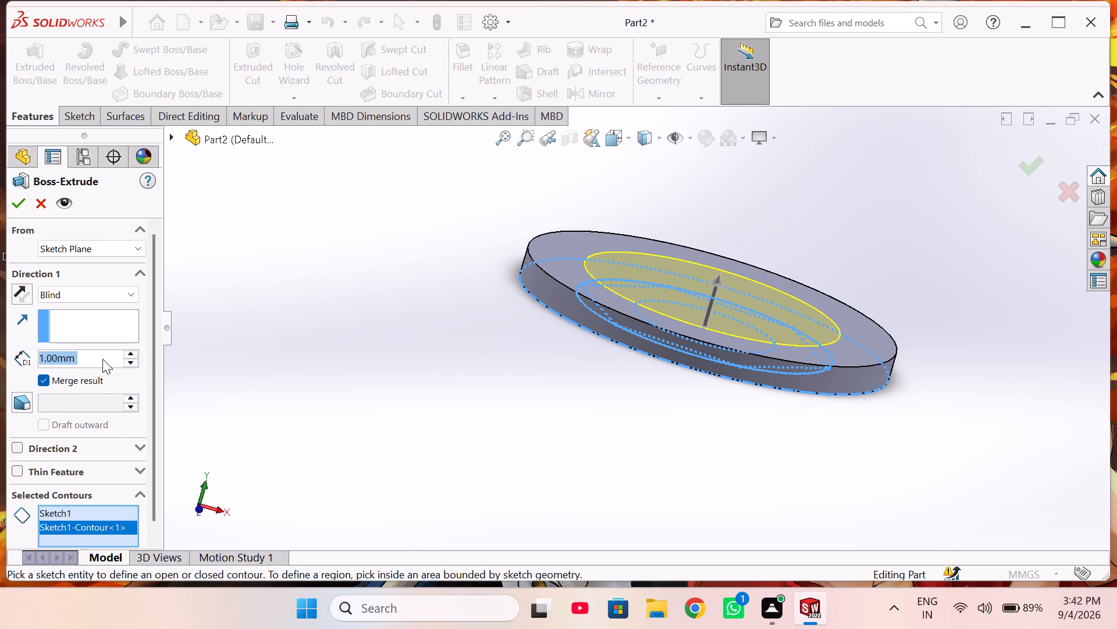
type("1.5")
key("Return")
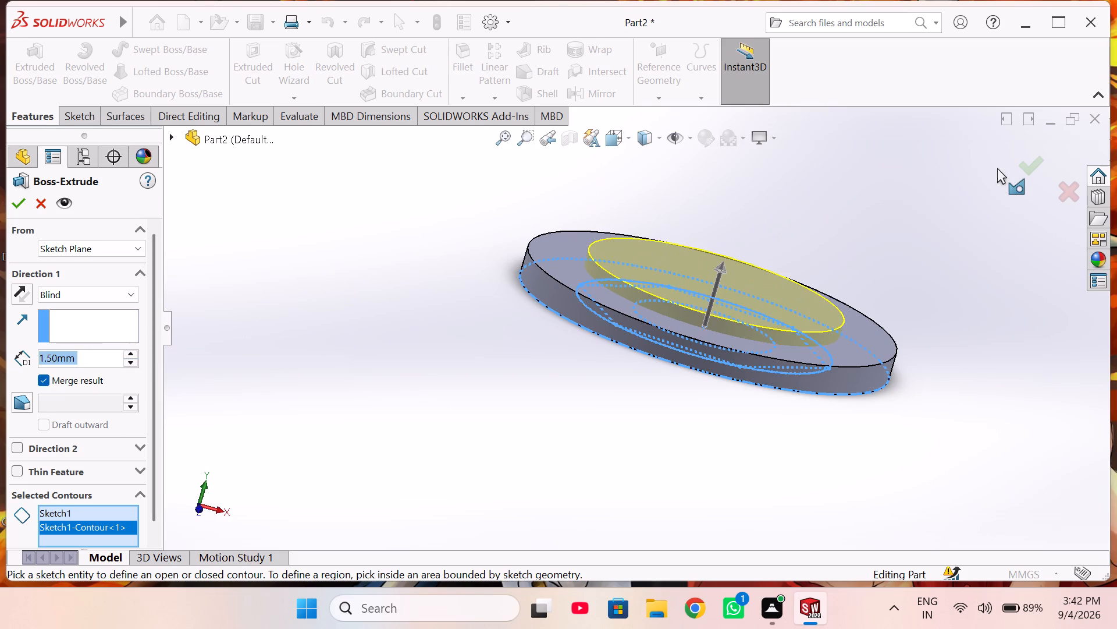
left_click(1019, 167)
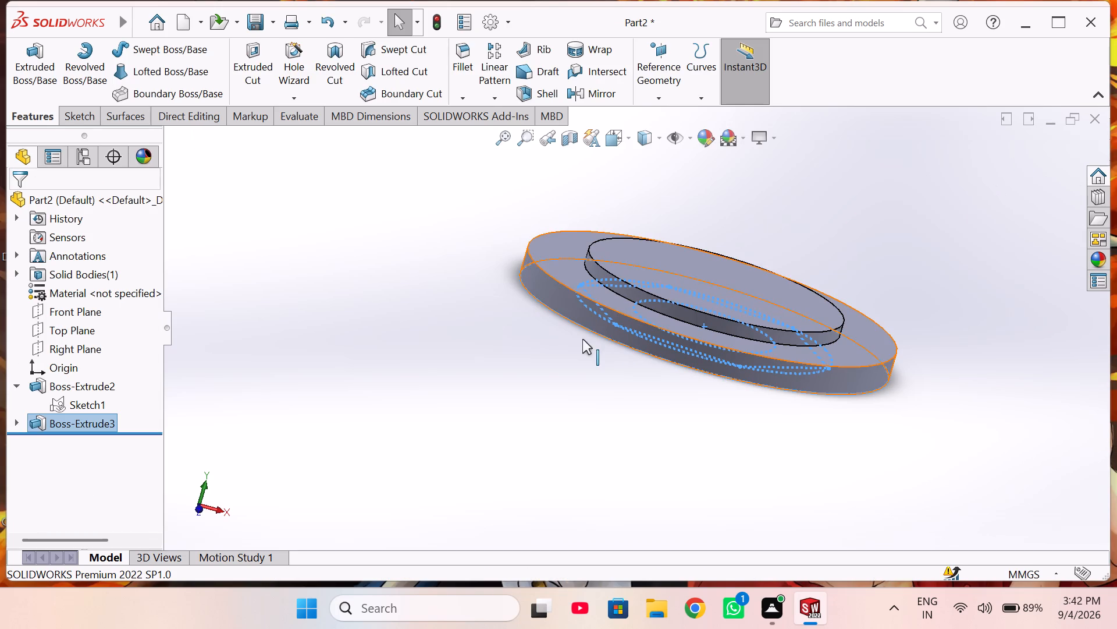
left_click(426, 372)
Extrude the region between the hexagon and the inner circle from the same sketch as a merged blind boss 4.5 mm deep.
left_click(67, 404)
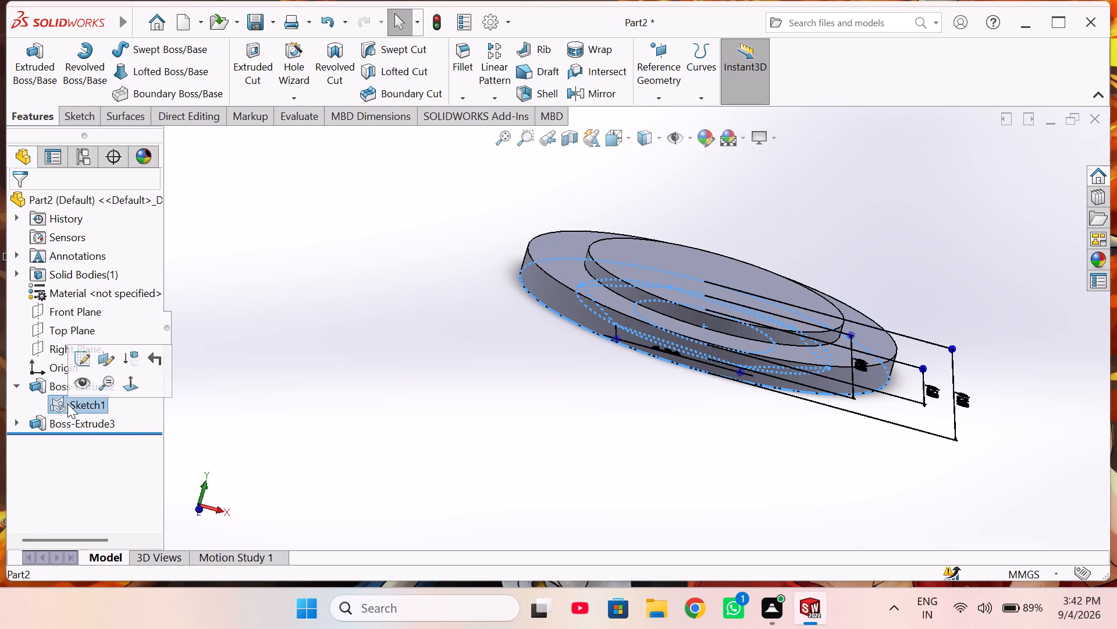
left_click(37, 81)
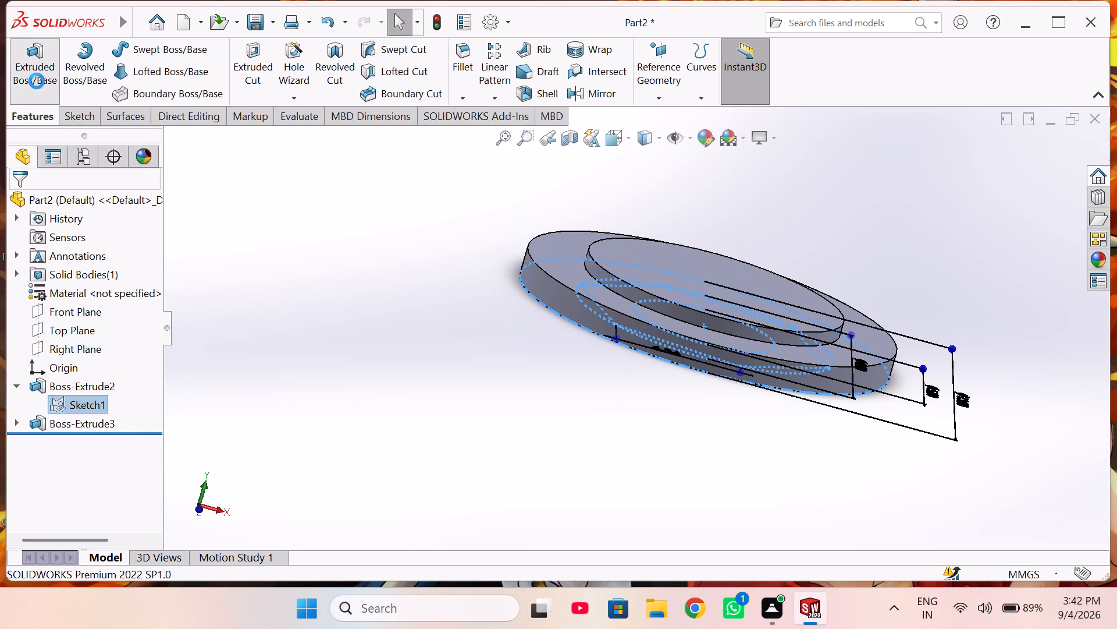
middle_click_drag(592, 398, 576, 468)
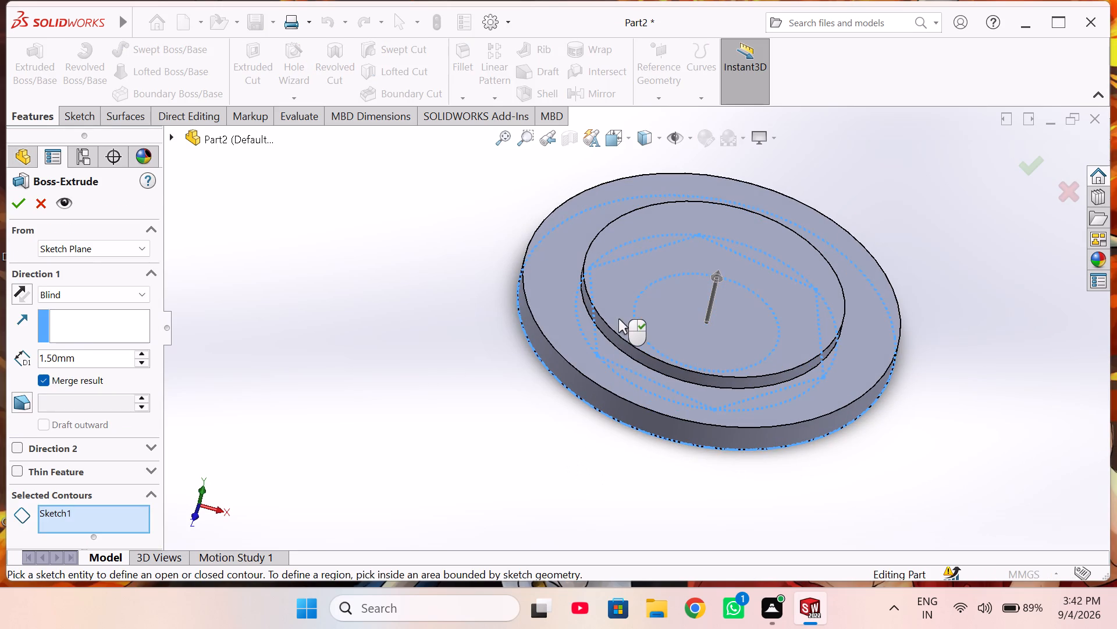
middle_click_drag(627, 281, 627, 317)
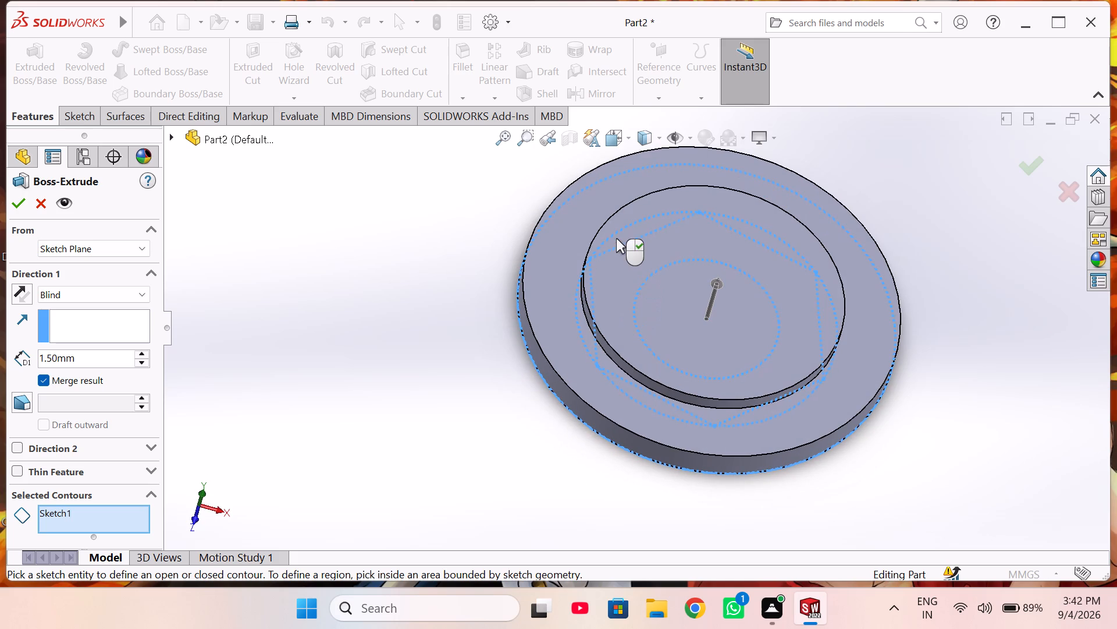
left_click(621, 249)
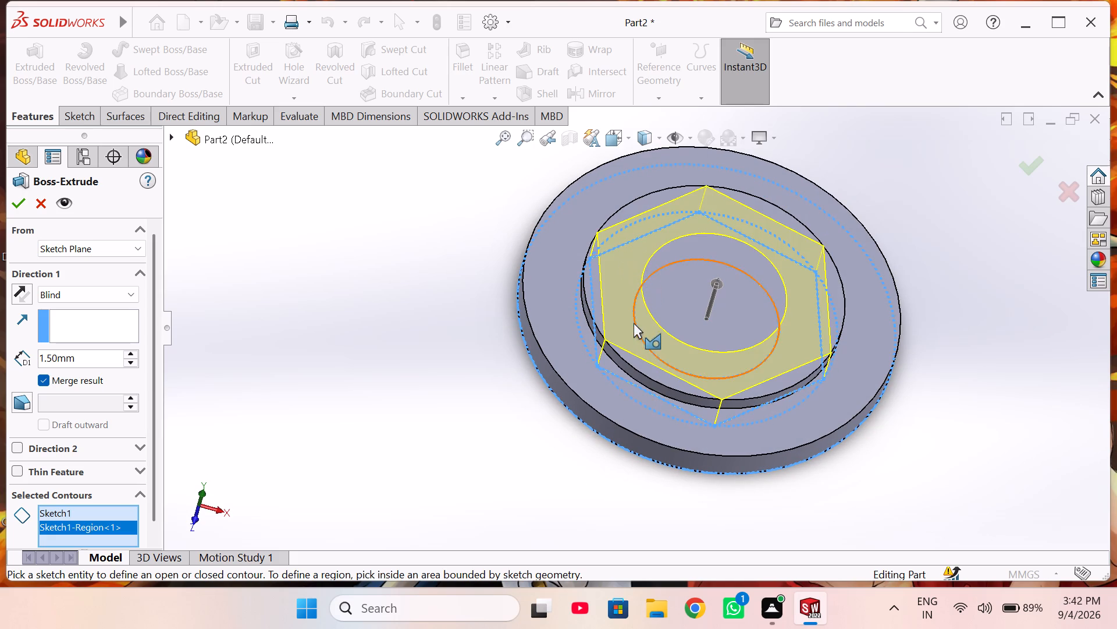
middle_click_drag(516, 434, 497, 401)
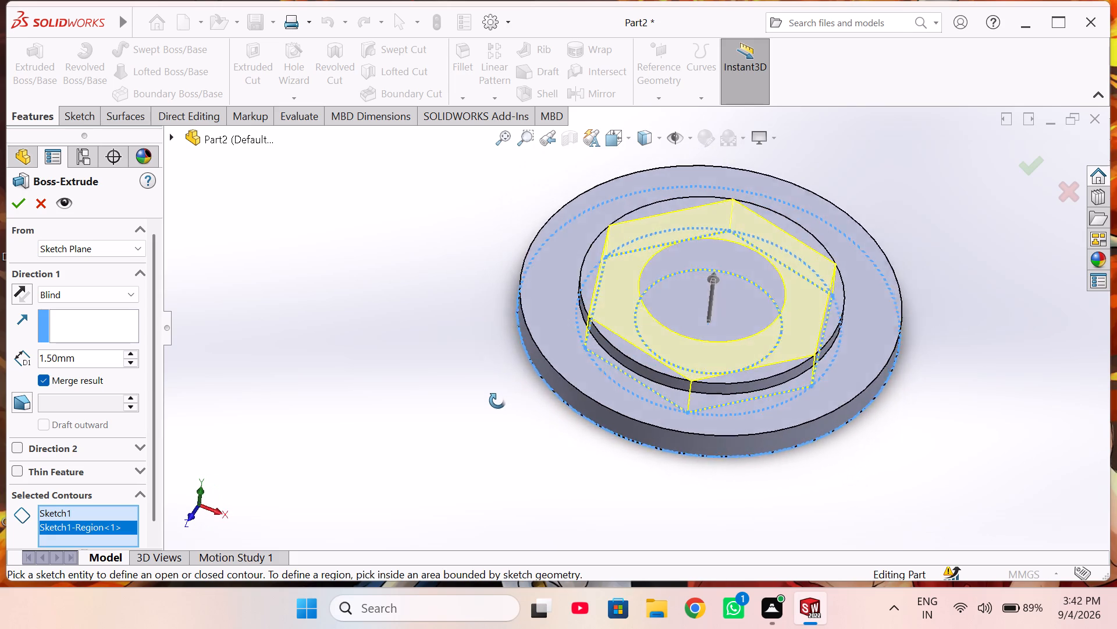
middle_click_drag(497, 401, 499, 402)
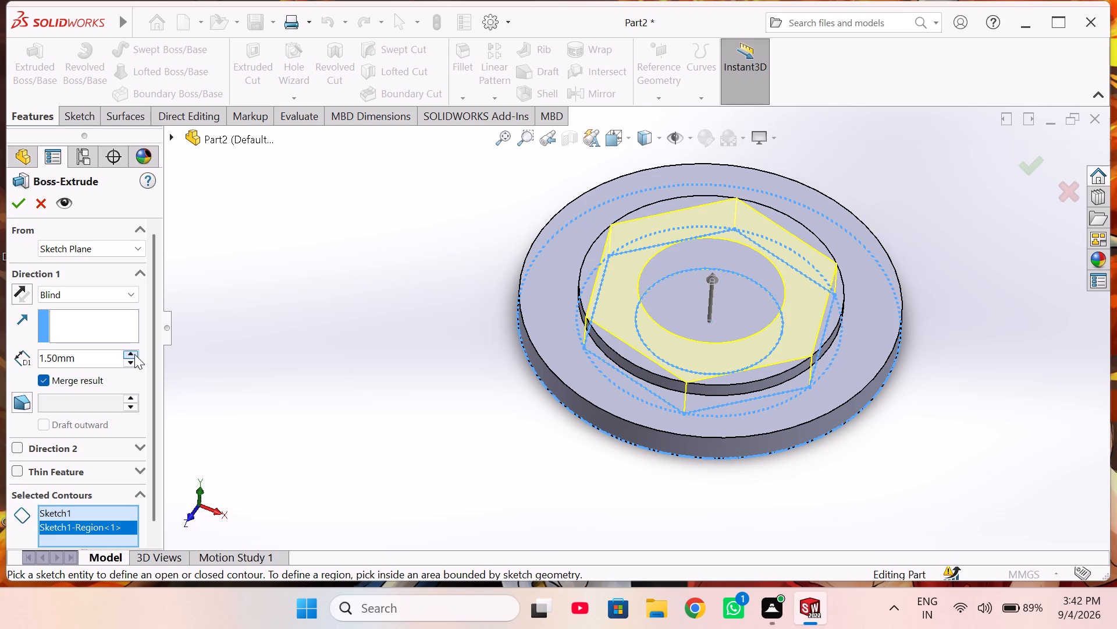
left_click(134, 354)
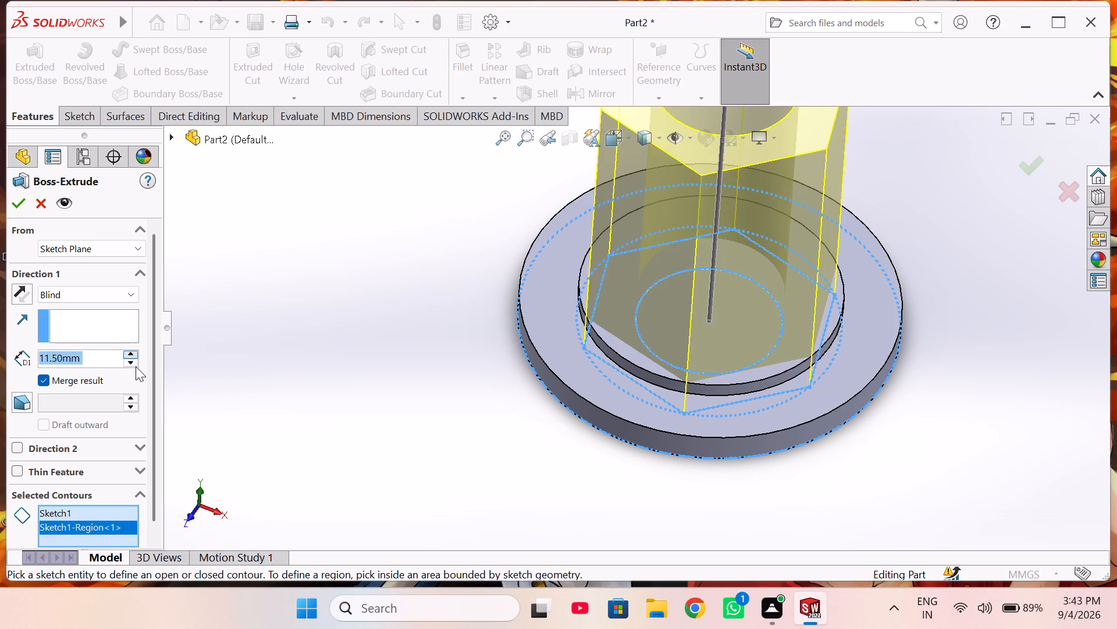
left_click(136, 366)
left_click(91, 355)
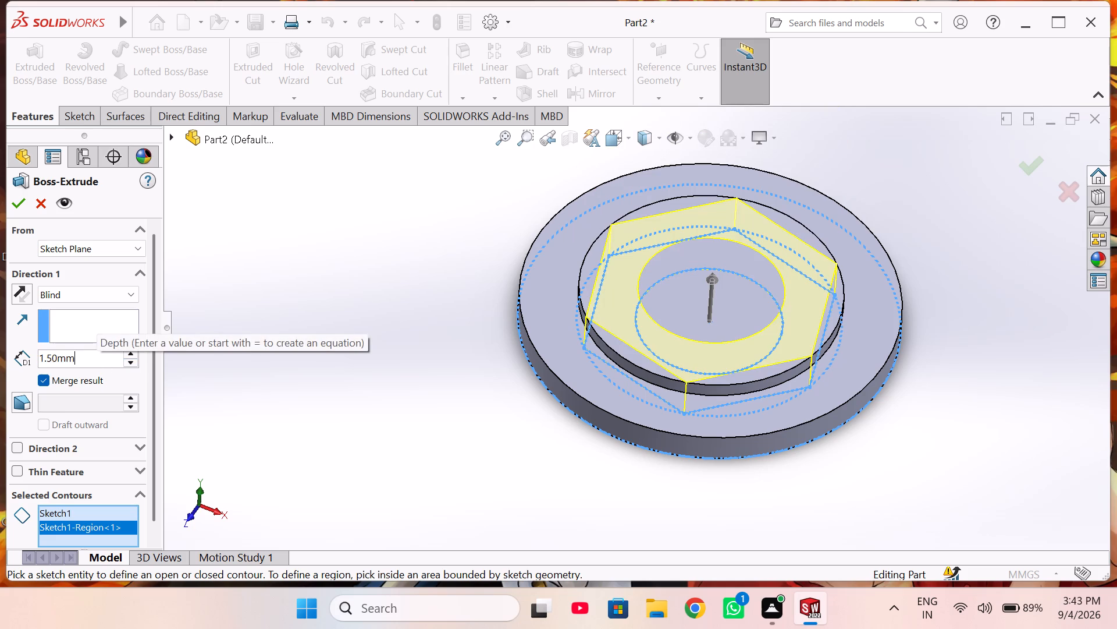
key("Left")
key("Left")
key("Left")
key("Left")
key("Left")
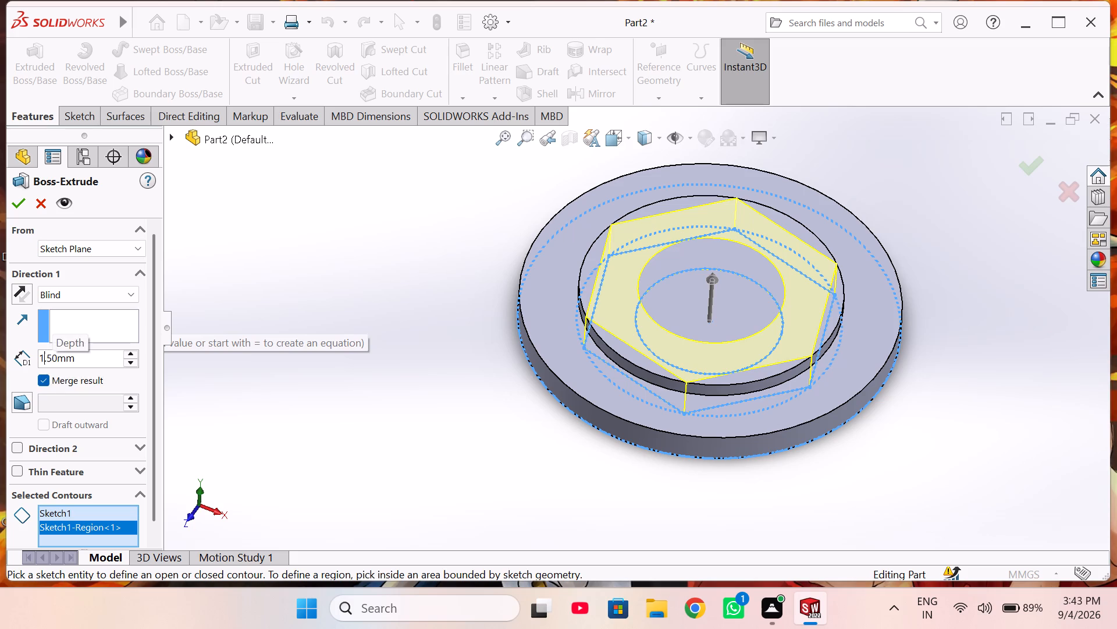
key("BackSpace")
key("4")
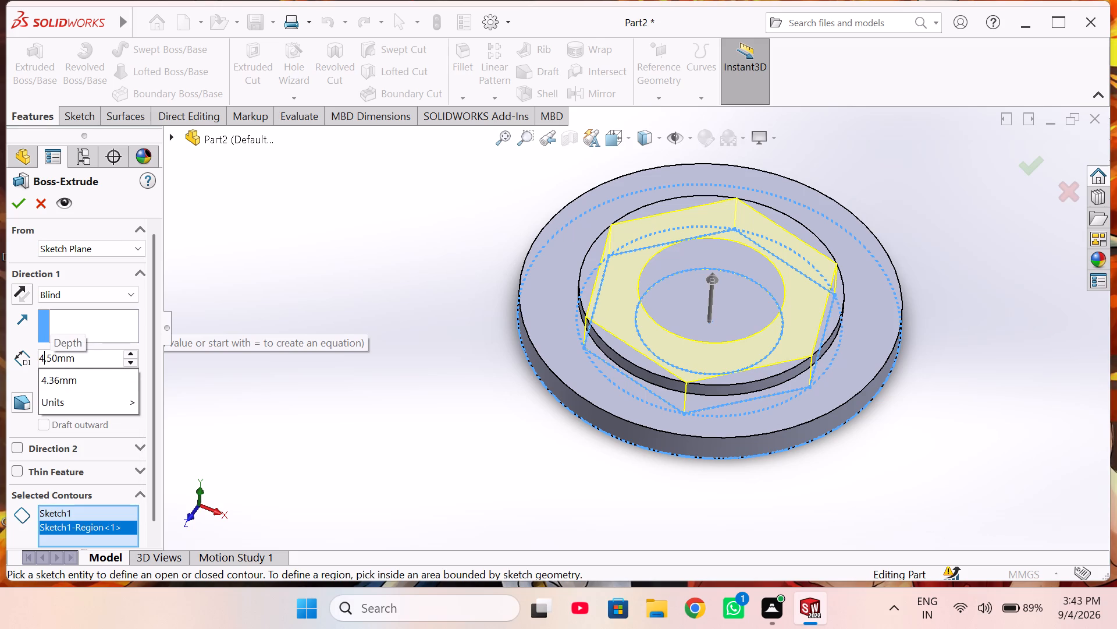
key("Return")
middle_click_drag(351, 429, 419, 376)
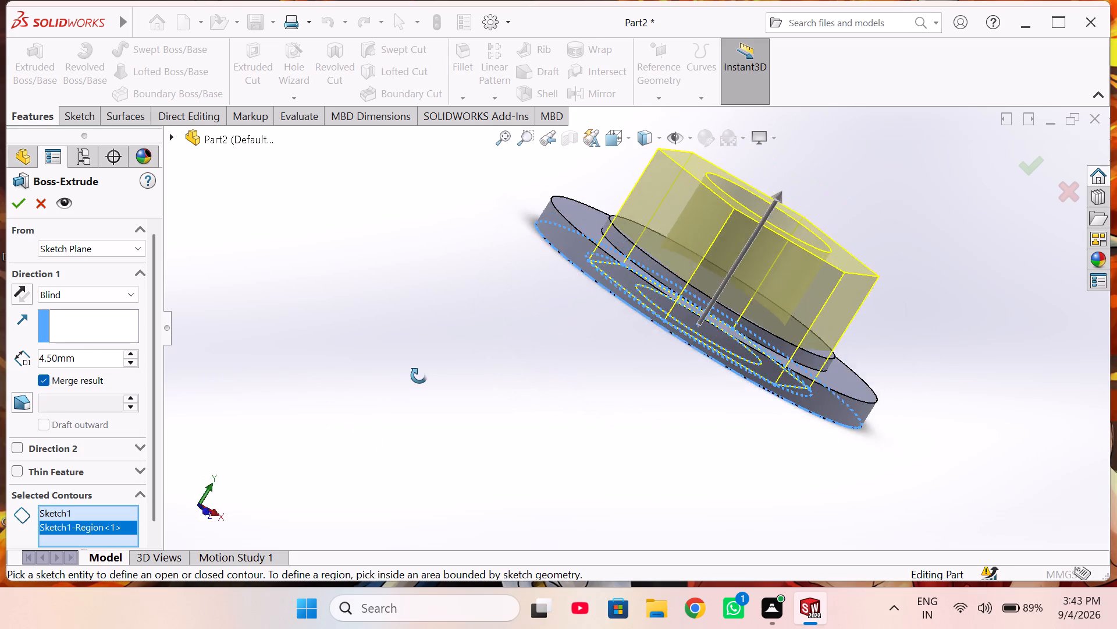
middle_click_drag(419, 376, 349, 379)
middle_click_drag(345, 378, 371, 320)
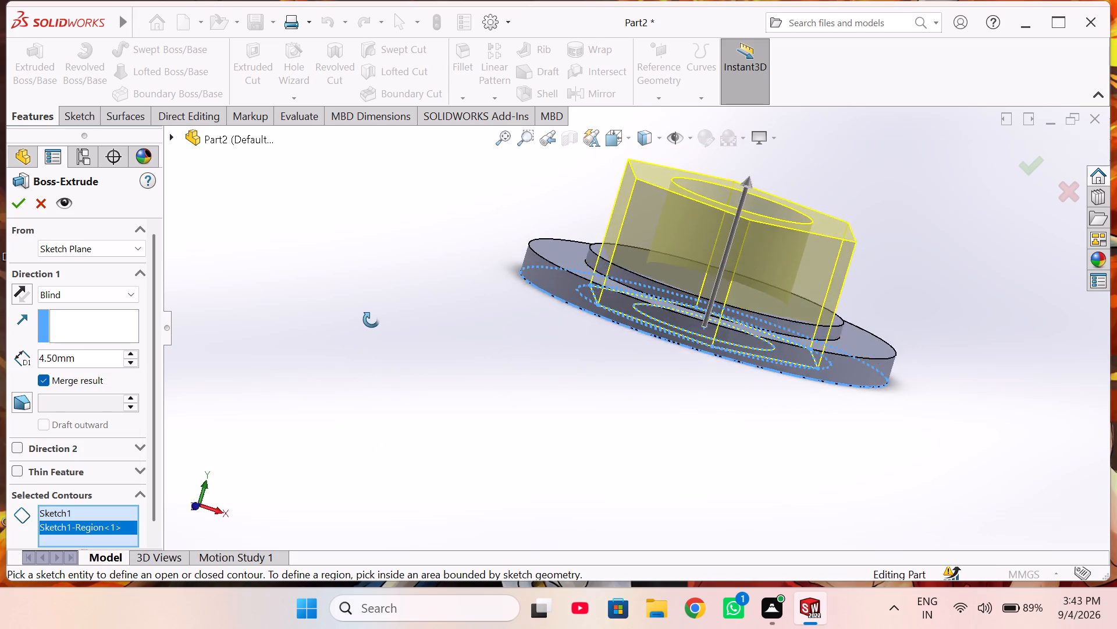
middle_click_drag(371, 320, 368, 341)
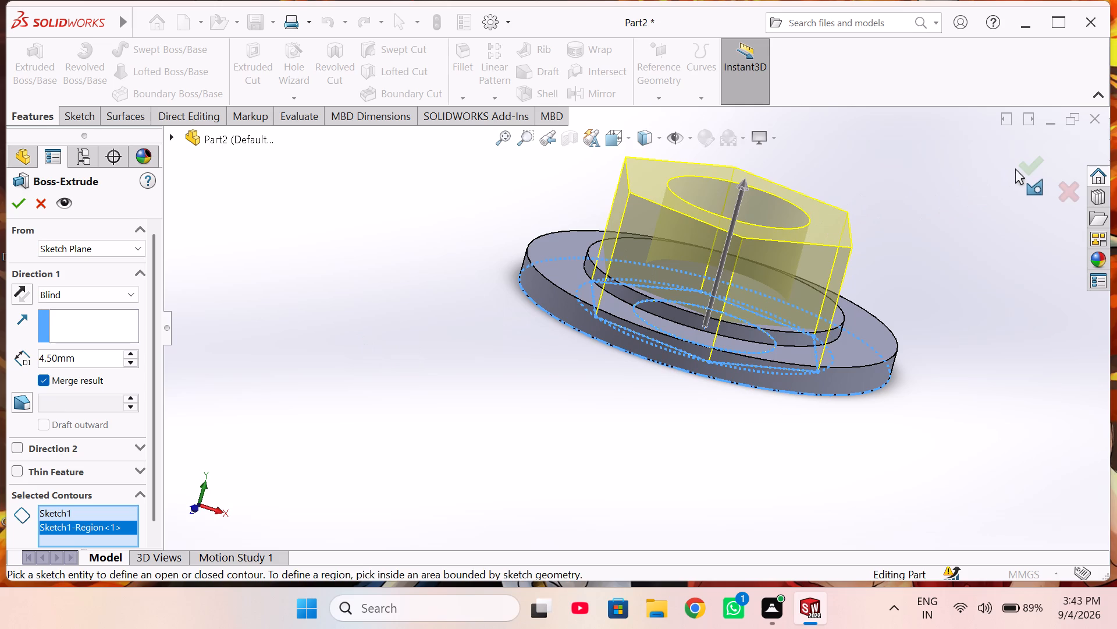
left_click(1019, 167)
left_click(460, 359)
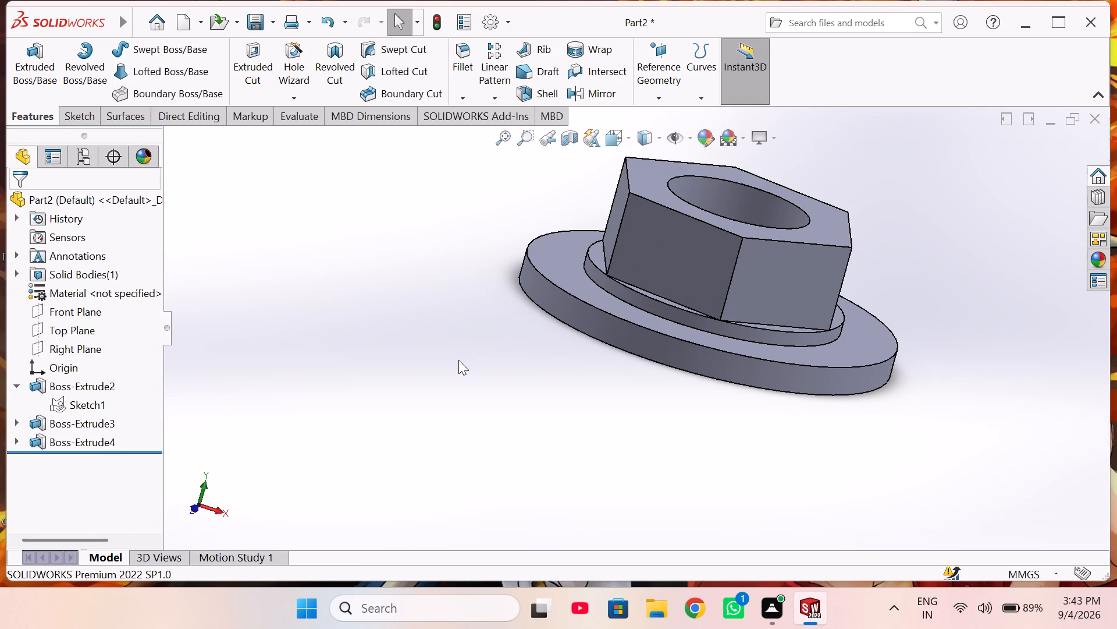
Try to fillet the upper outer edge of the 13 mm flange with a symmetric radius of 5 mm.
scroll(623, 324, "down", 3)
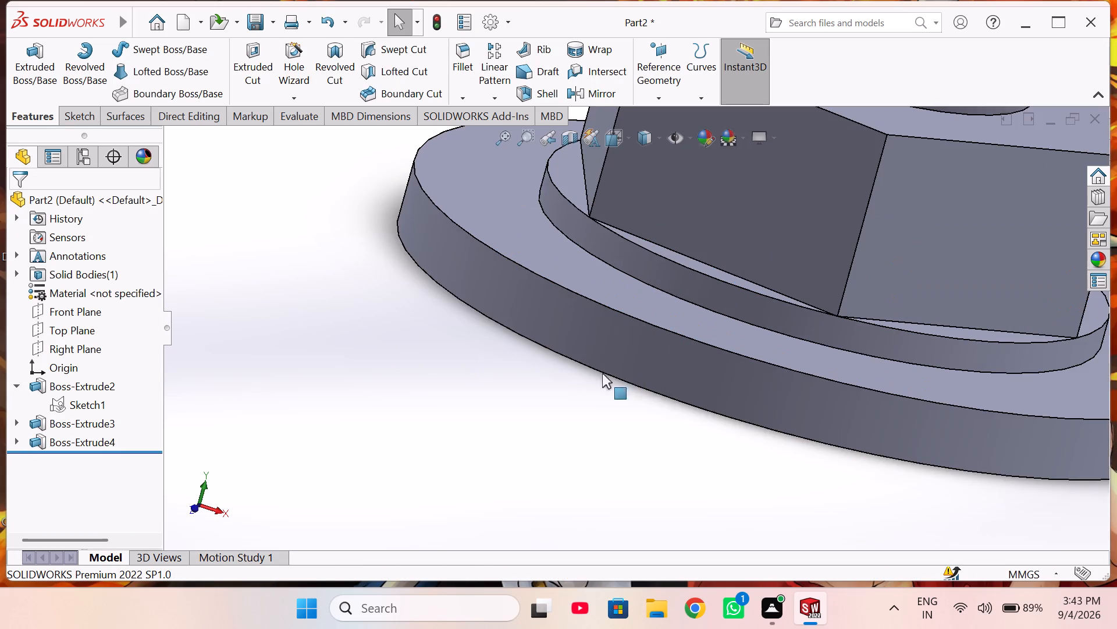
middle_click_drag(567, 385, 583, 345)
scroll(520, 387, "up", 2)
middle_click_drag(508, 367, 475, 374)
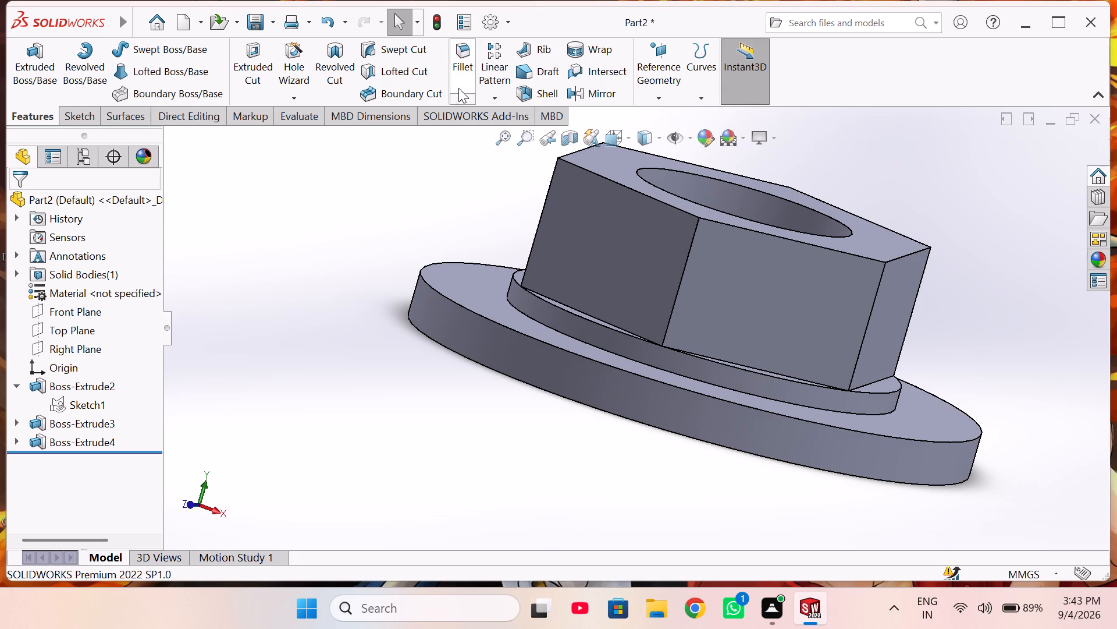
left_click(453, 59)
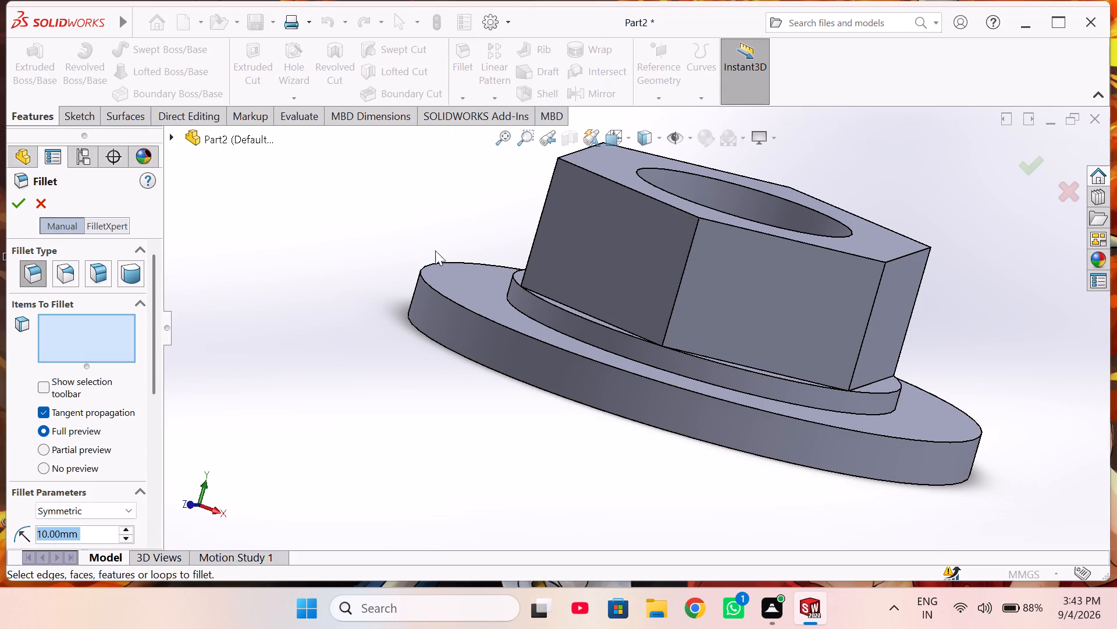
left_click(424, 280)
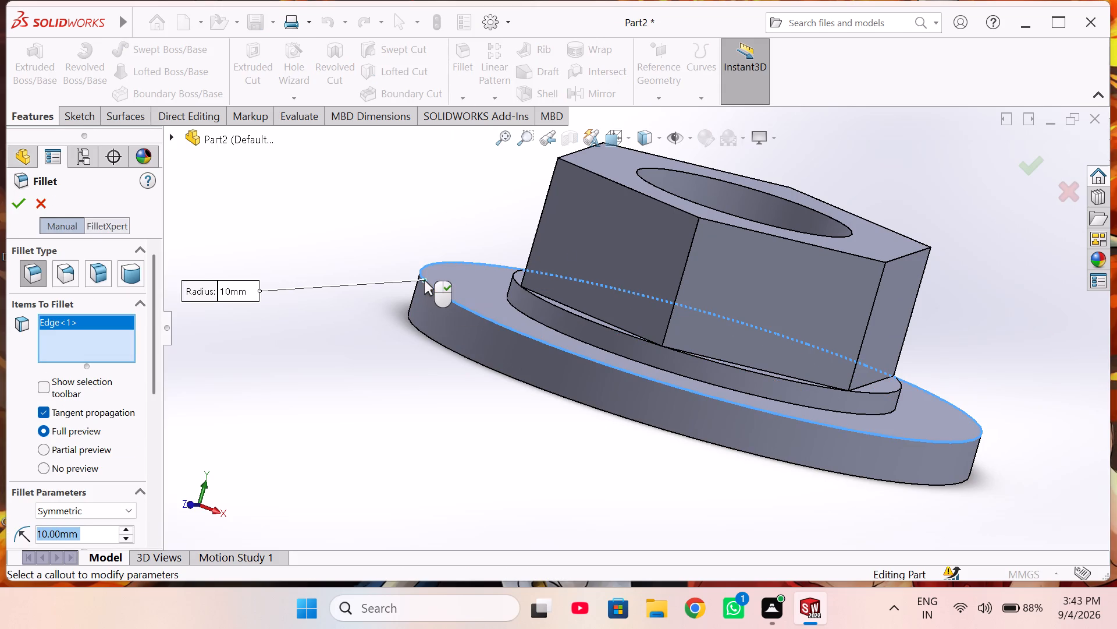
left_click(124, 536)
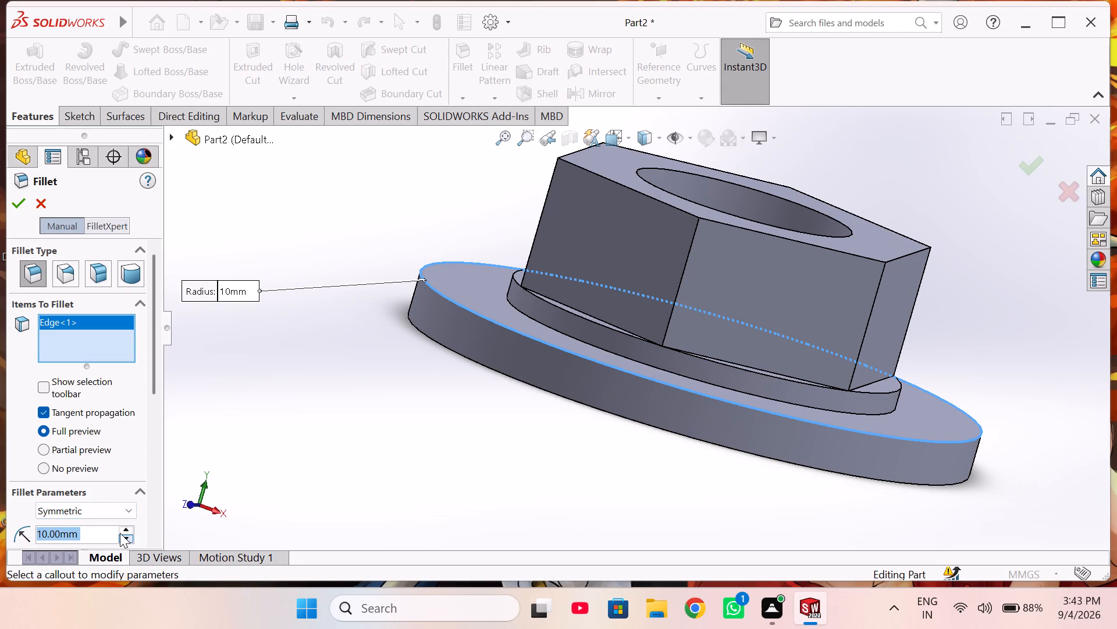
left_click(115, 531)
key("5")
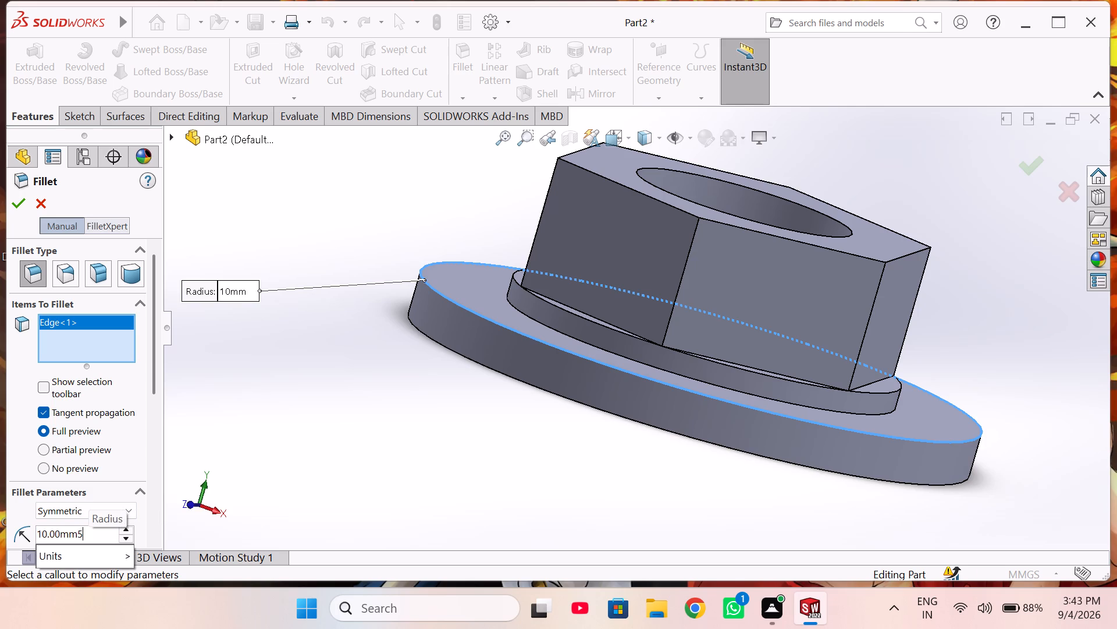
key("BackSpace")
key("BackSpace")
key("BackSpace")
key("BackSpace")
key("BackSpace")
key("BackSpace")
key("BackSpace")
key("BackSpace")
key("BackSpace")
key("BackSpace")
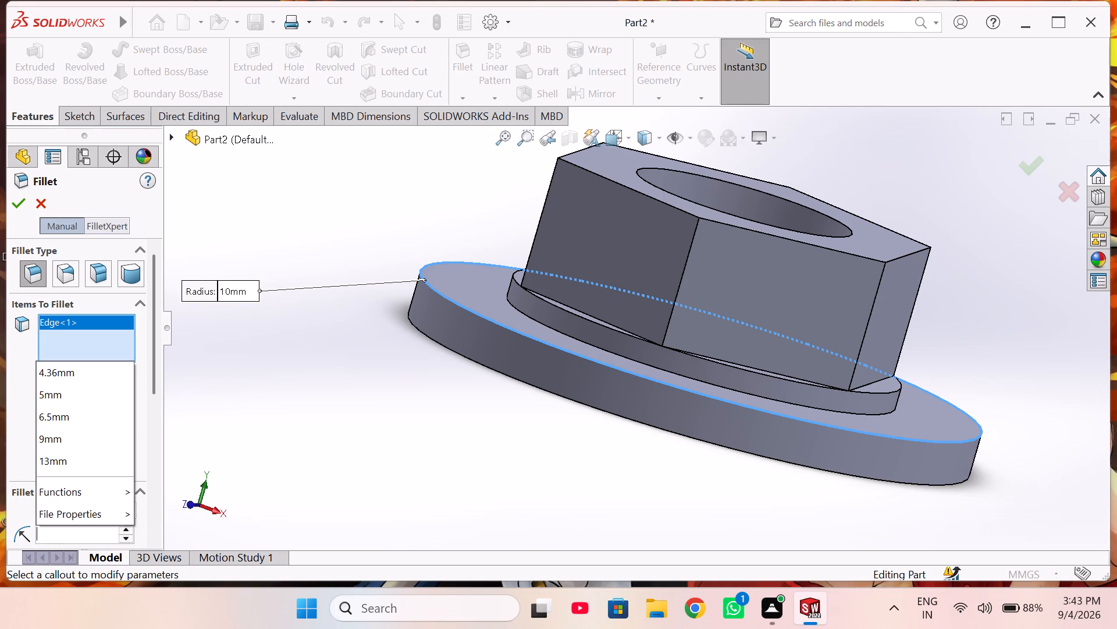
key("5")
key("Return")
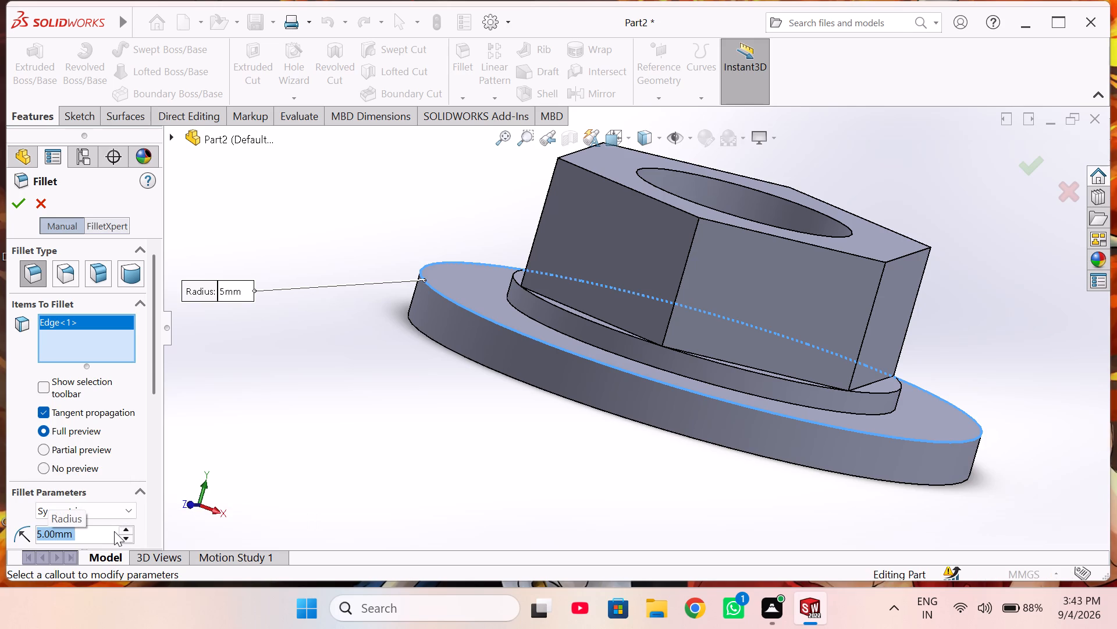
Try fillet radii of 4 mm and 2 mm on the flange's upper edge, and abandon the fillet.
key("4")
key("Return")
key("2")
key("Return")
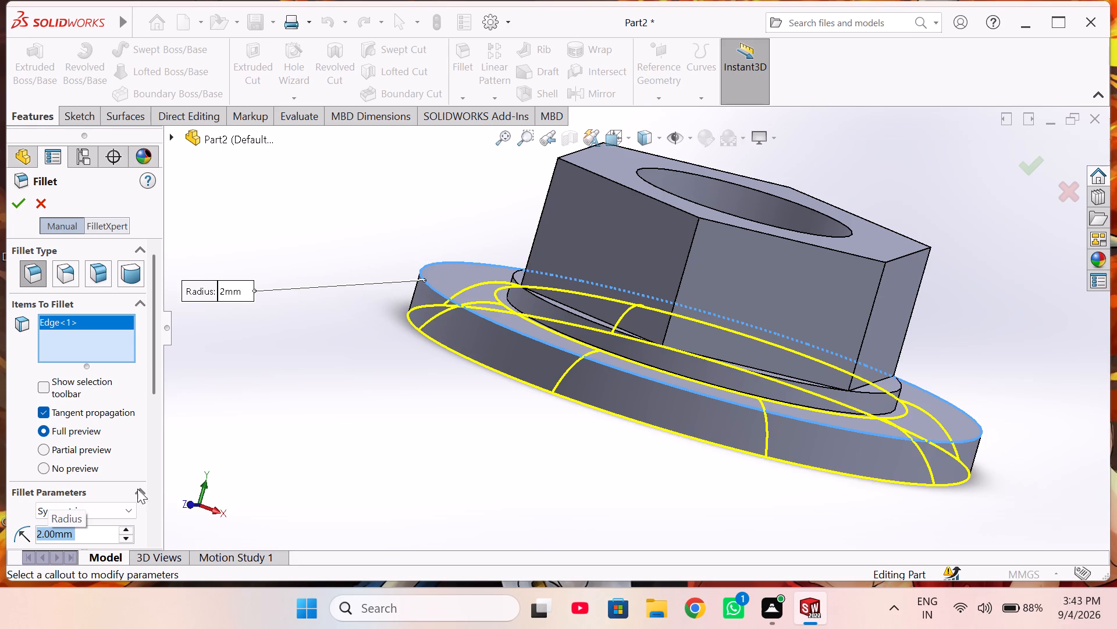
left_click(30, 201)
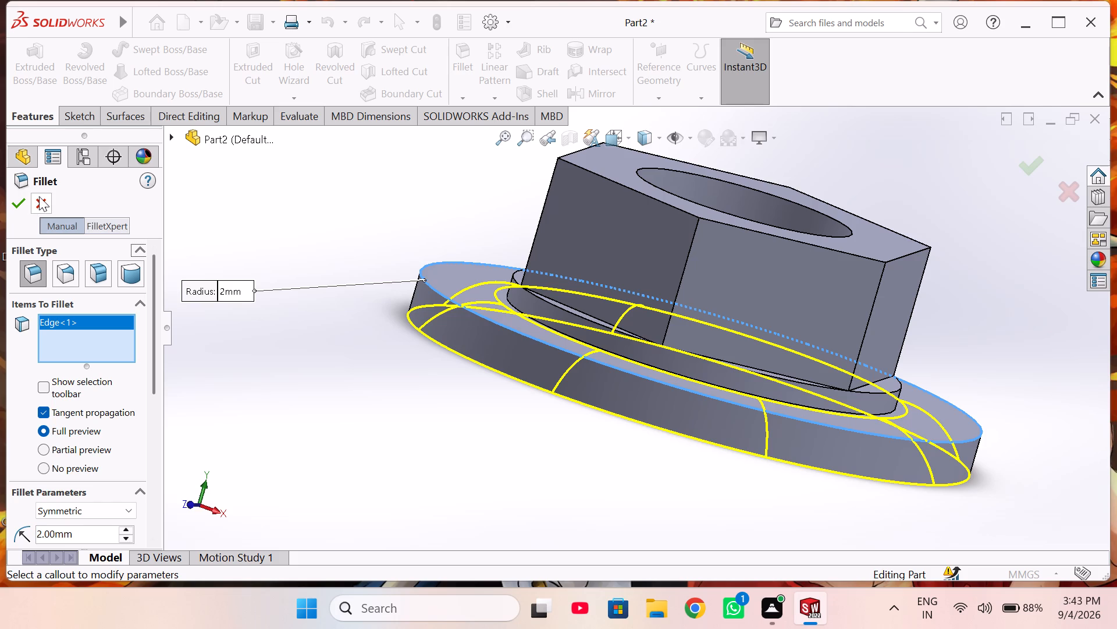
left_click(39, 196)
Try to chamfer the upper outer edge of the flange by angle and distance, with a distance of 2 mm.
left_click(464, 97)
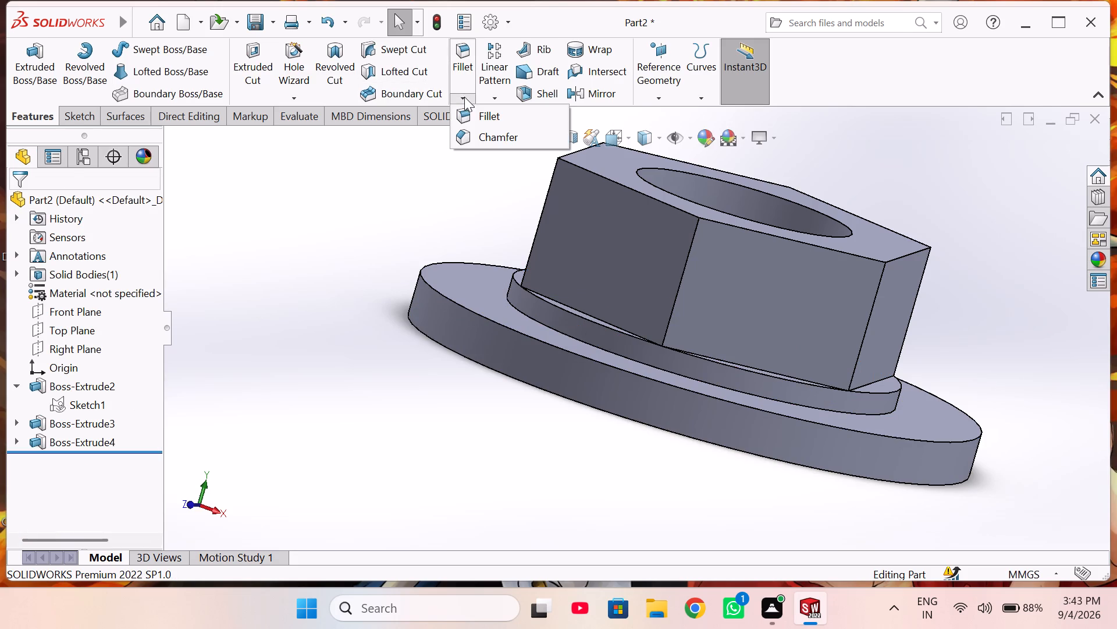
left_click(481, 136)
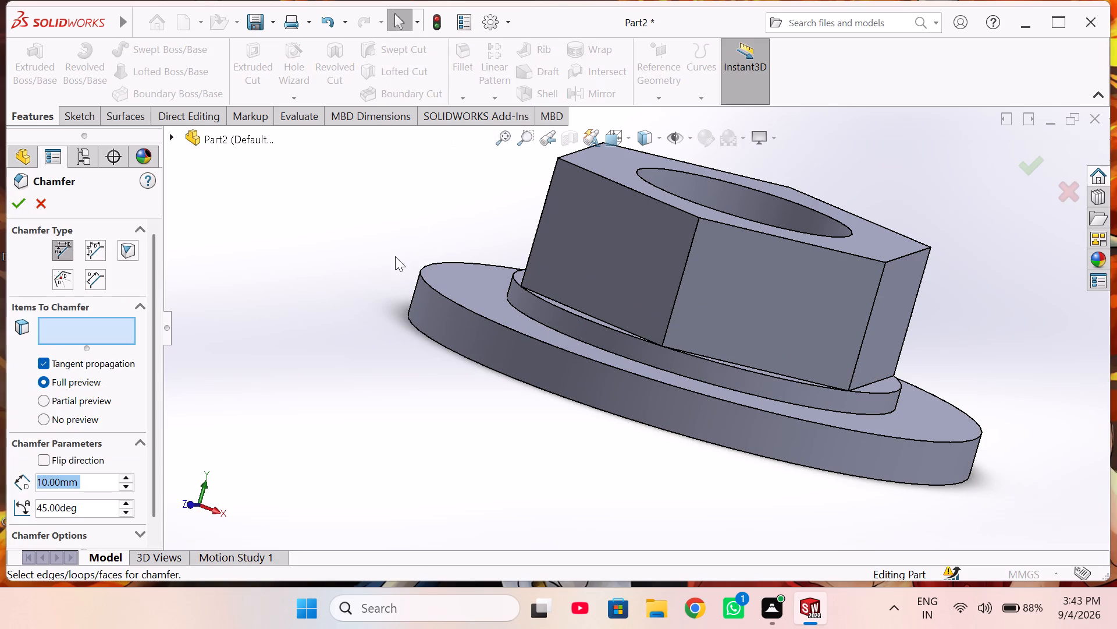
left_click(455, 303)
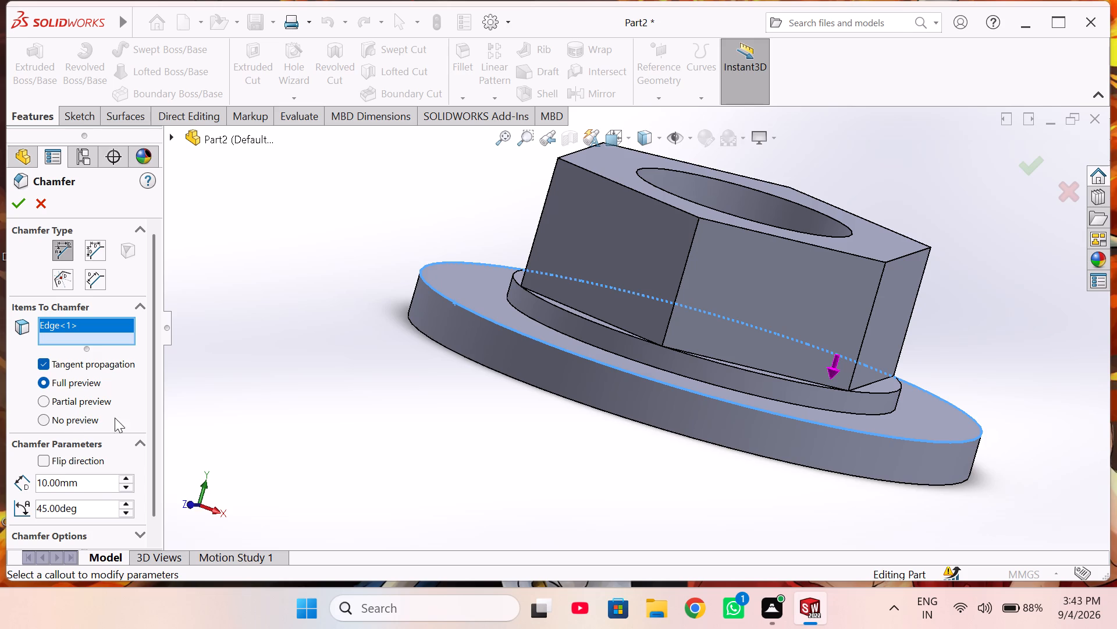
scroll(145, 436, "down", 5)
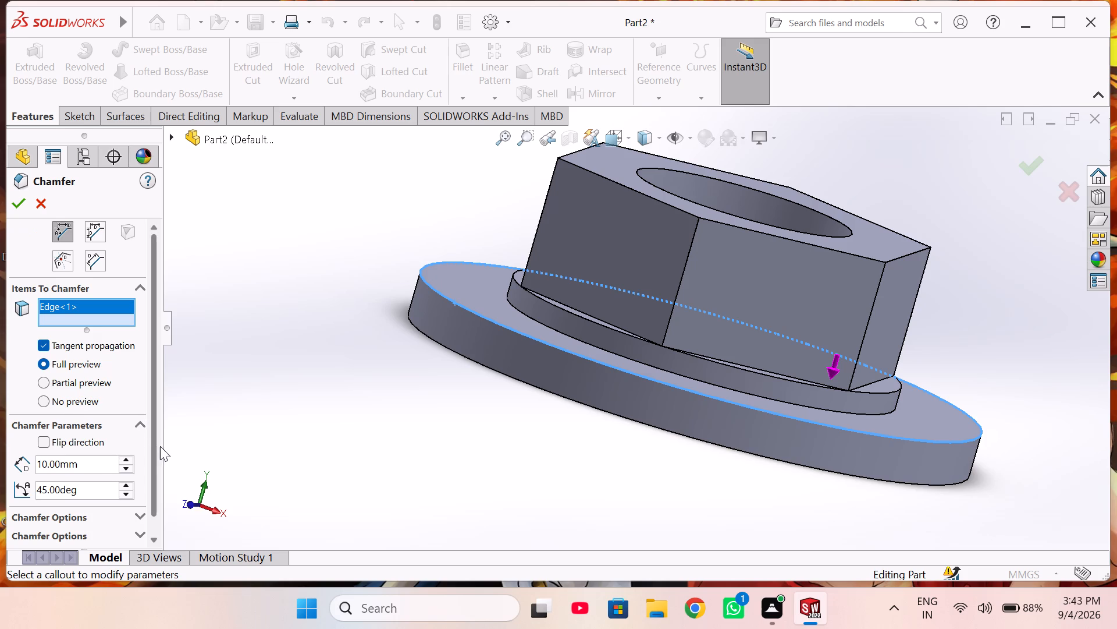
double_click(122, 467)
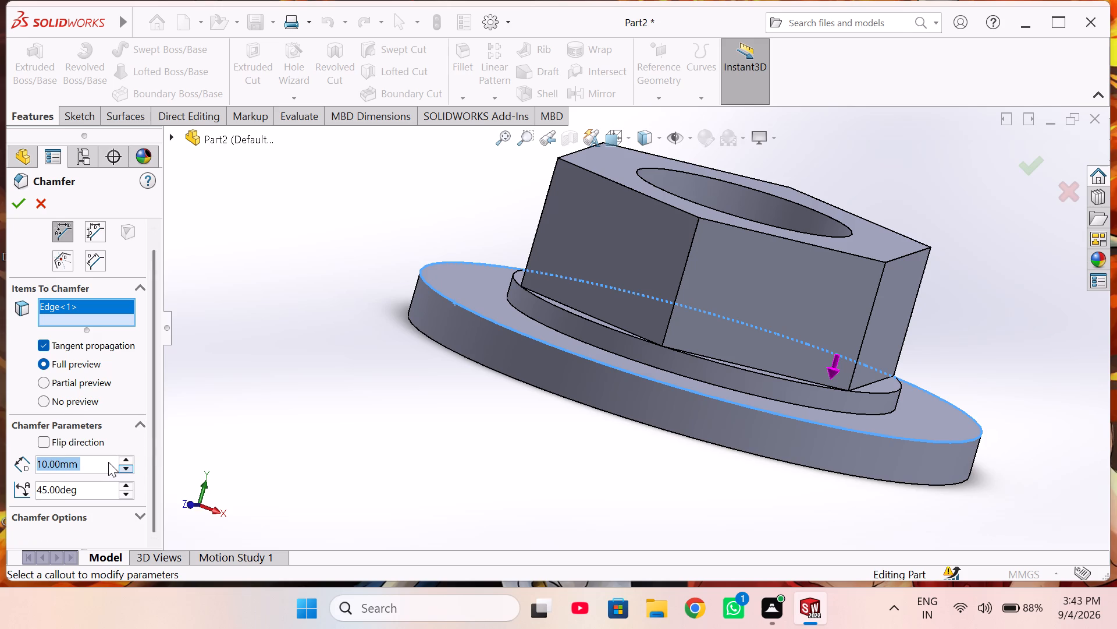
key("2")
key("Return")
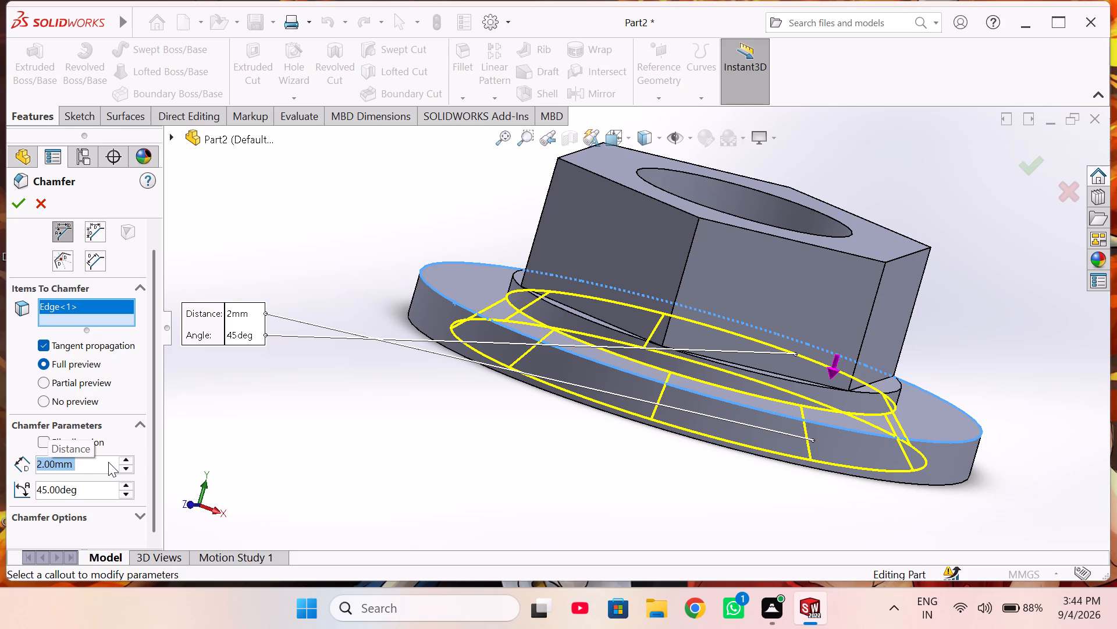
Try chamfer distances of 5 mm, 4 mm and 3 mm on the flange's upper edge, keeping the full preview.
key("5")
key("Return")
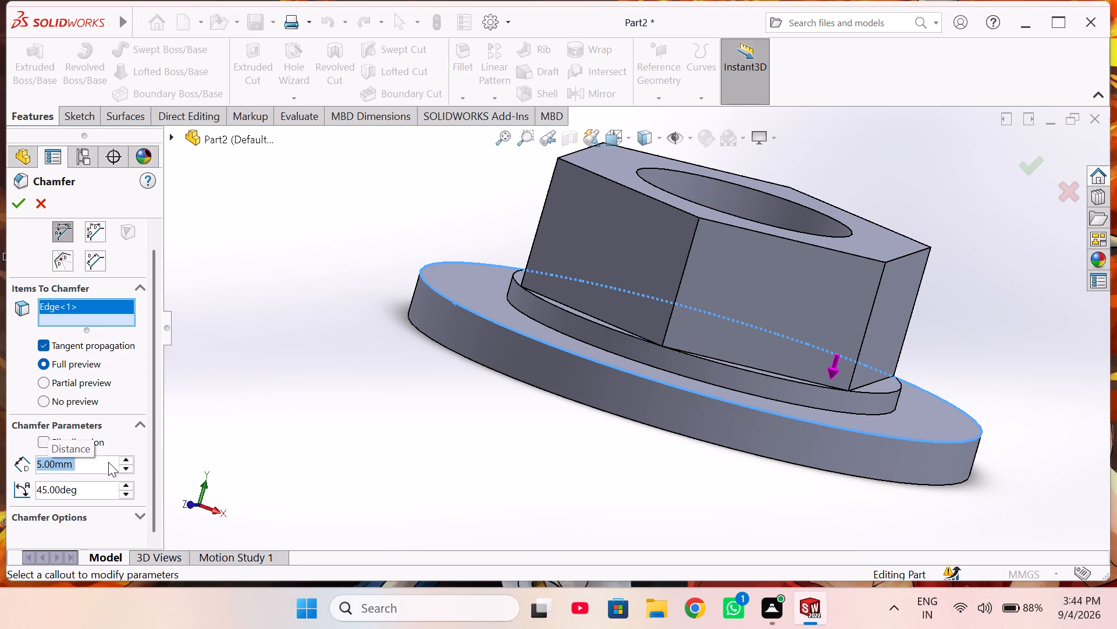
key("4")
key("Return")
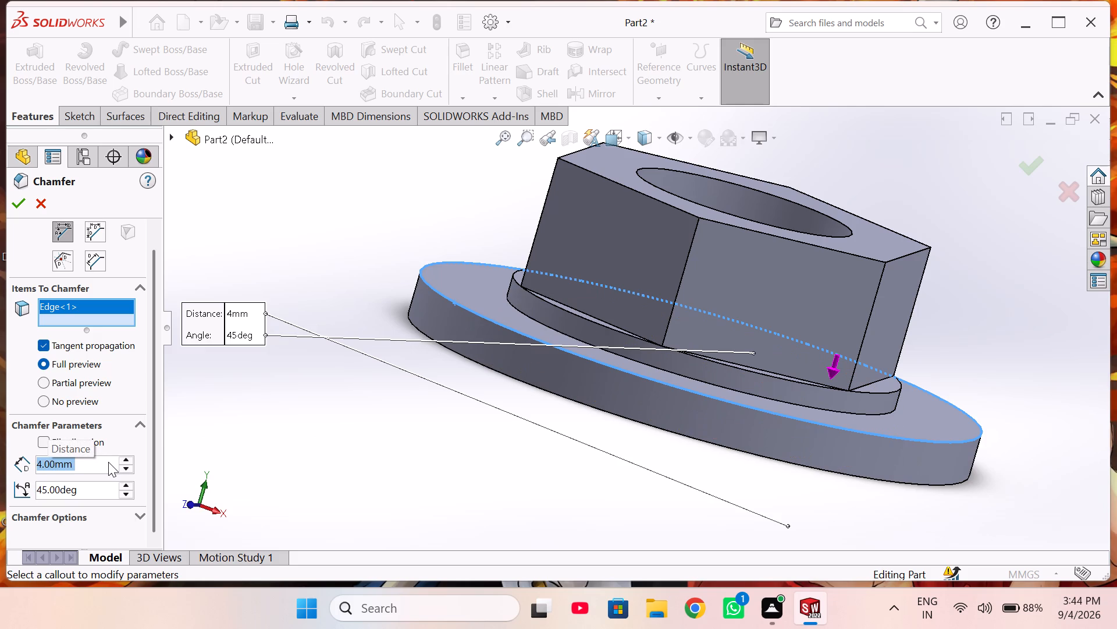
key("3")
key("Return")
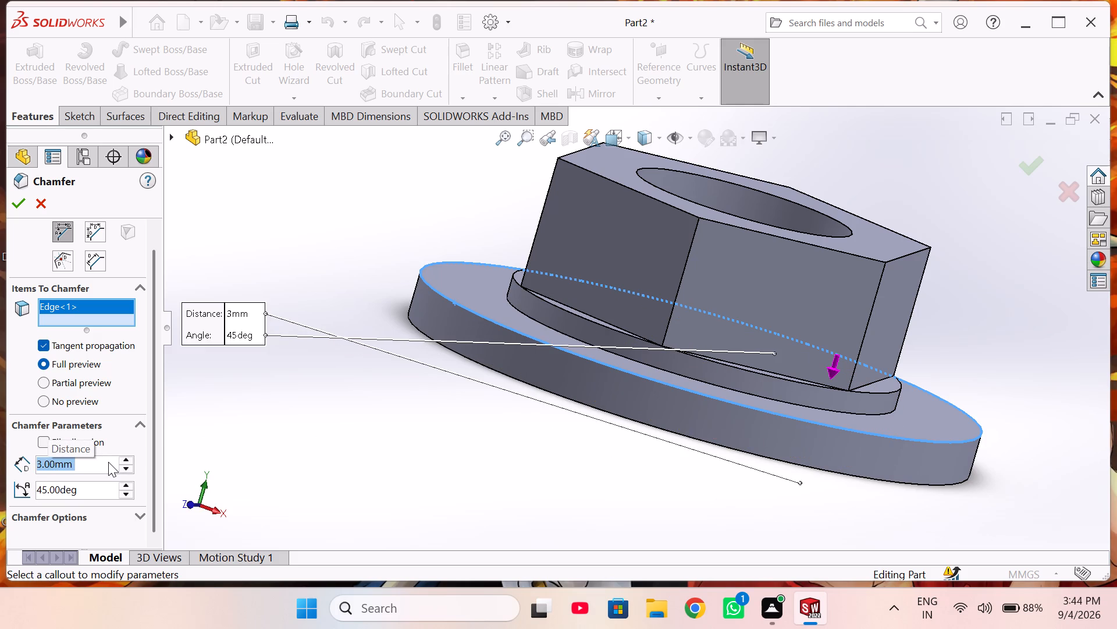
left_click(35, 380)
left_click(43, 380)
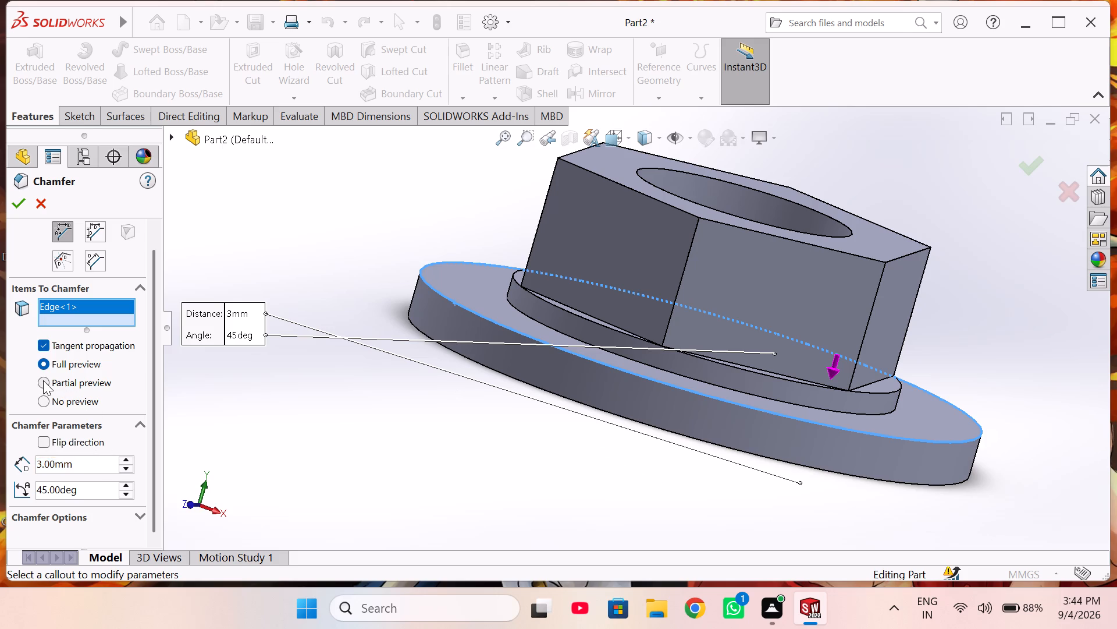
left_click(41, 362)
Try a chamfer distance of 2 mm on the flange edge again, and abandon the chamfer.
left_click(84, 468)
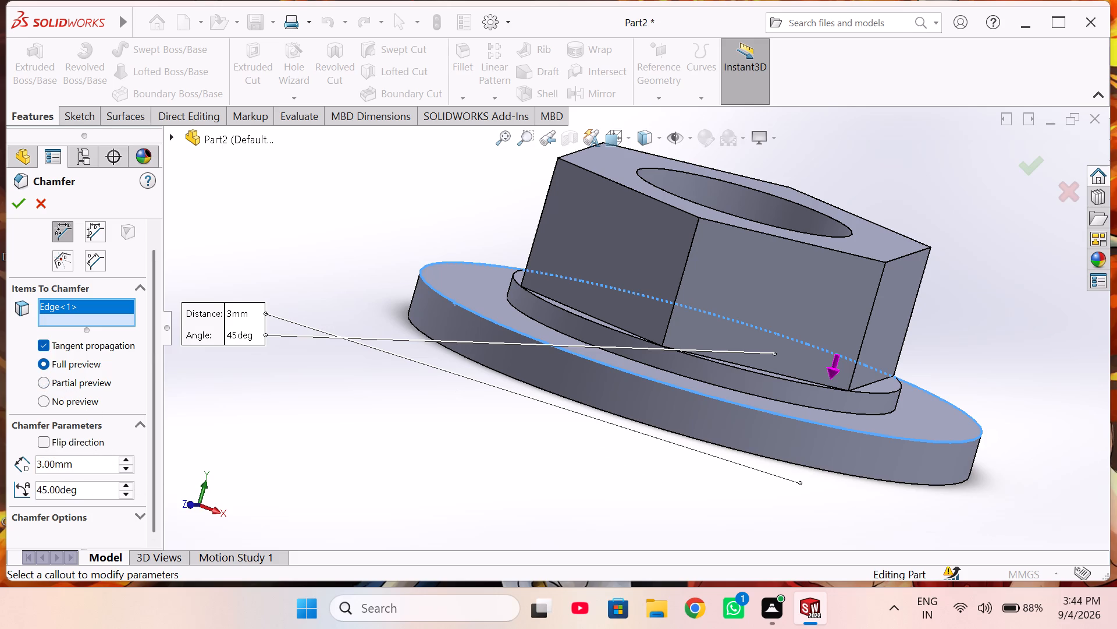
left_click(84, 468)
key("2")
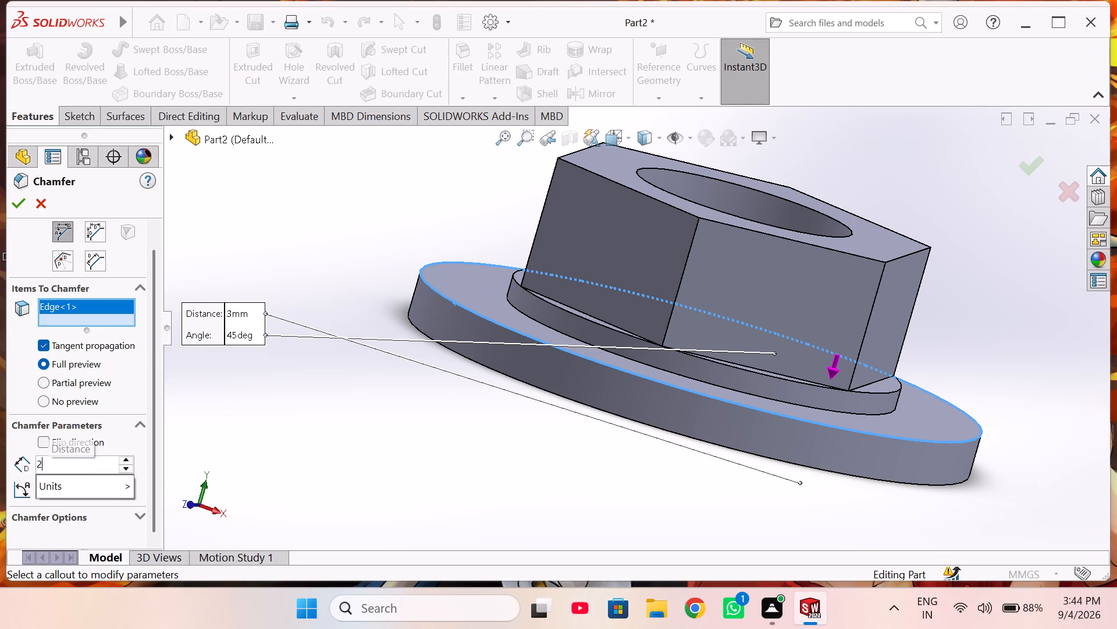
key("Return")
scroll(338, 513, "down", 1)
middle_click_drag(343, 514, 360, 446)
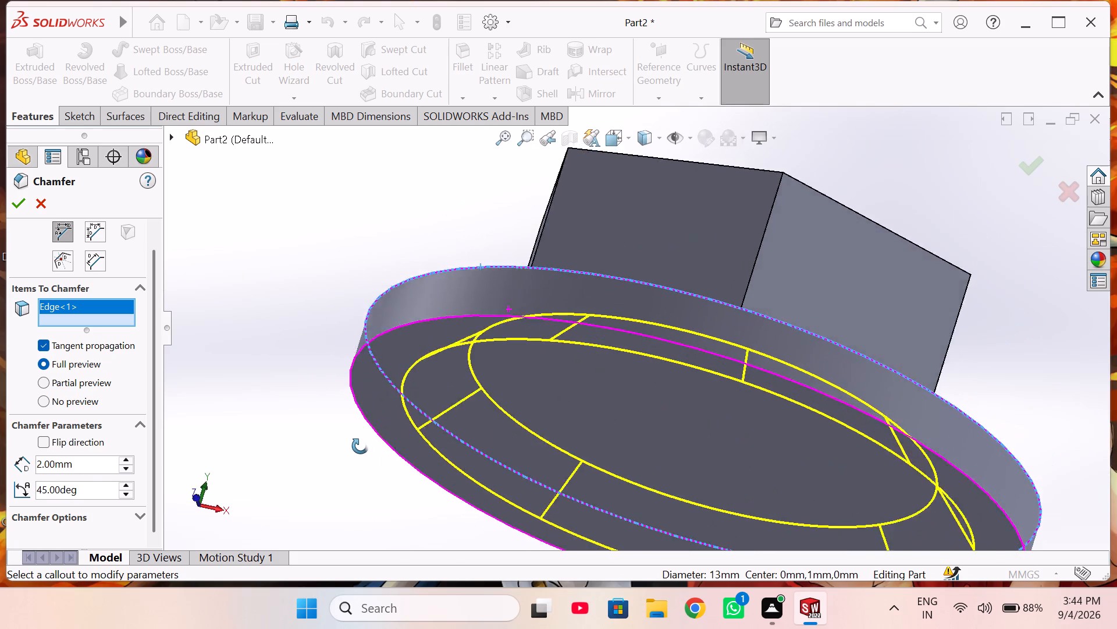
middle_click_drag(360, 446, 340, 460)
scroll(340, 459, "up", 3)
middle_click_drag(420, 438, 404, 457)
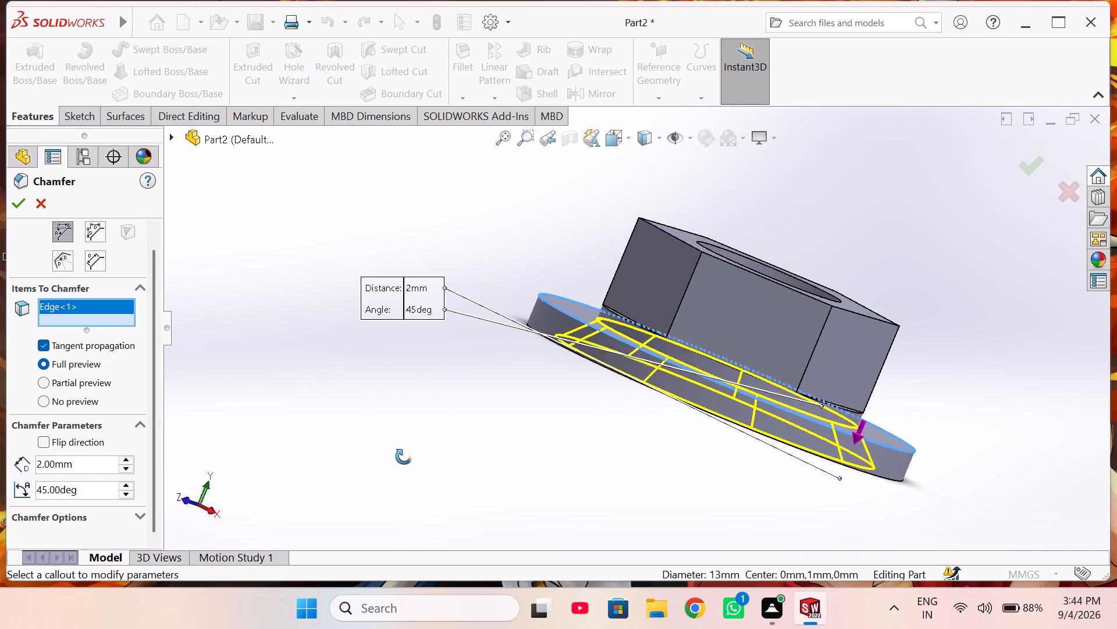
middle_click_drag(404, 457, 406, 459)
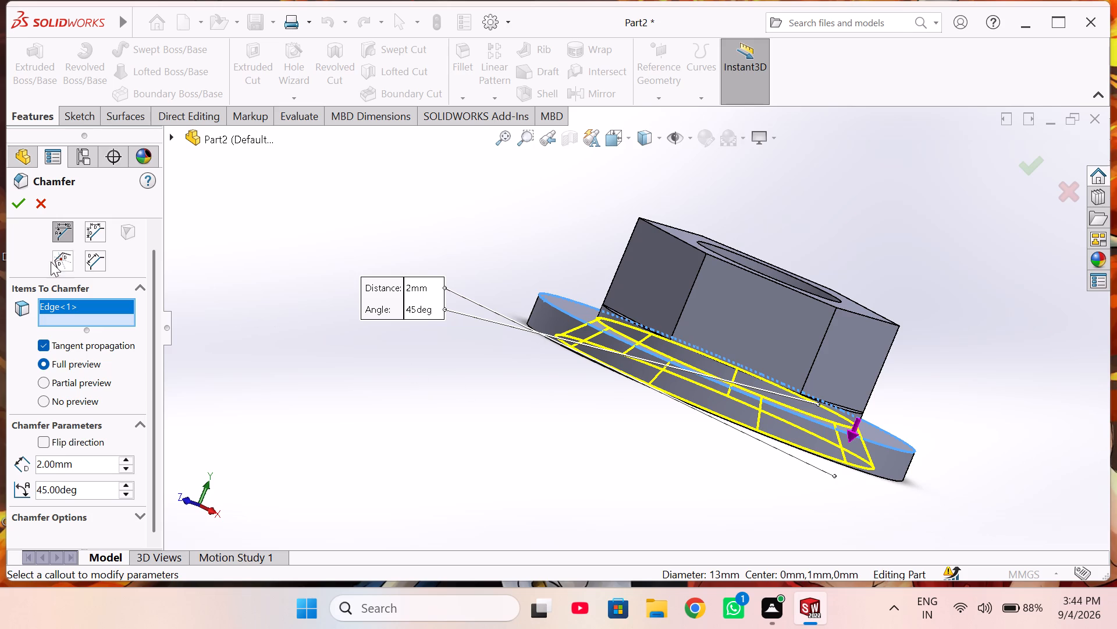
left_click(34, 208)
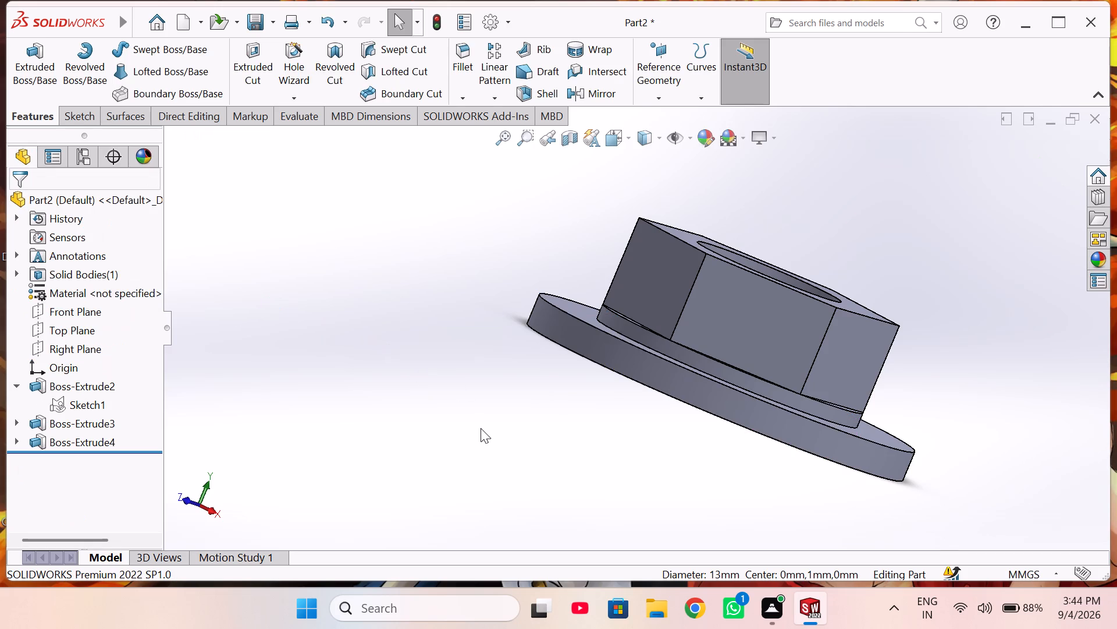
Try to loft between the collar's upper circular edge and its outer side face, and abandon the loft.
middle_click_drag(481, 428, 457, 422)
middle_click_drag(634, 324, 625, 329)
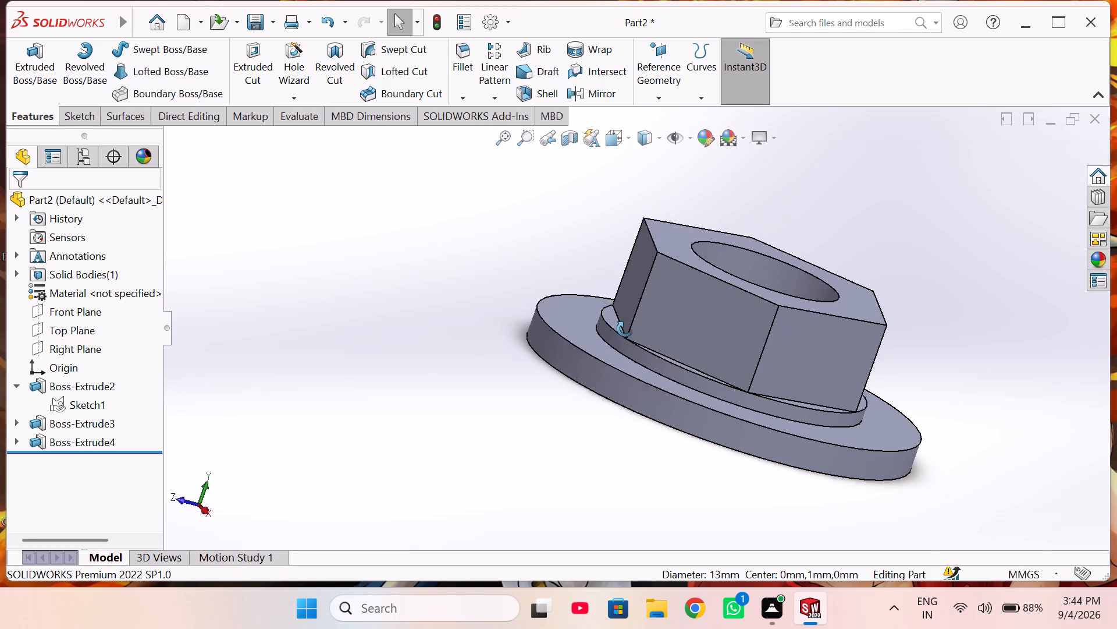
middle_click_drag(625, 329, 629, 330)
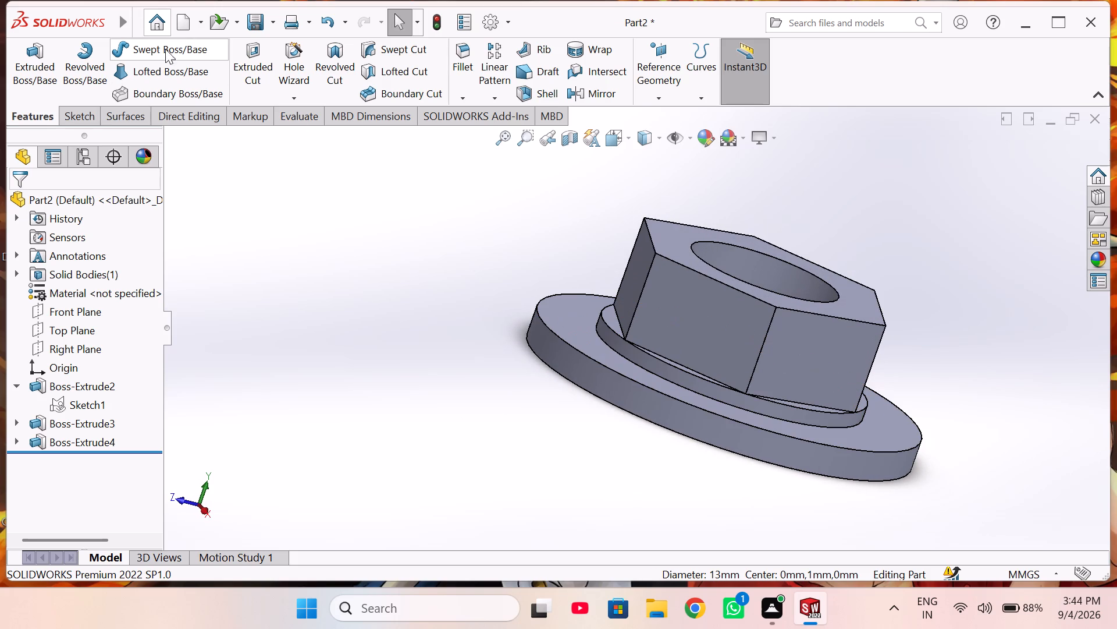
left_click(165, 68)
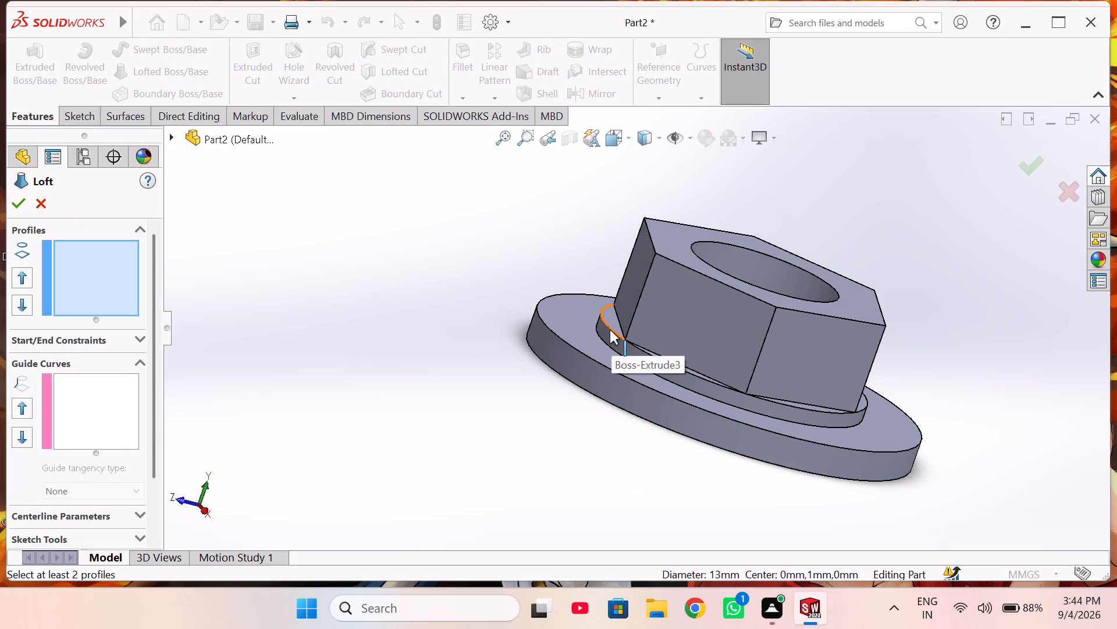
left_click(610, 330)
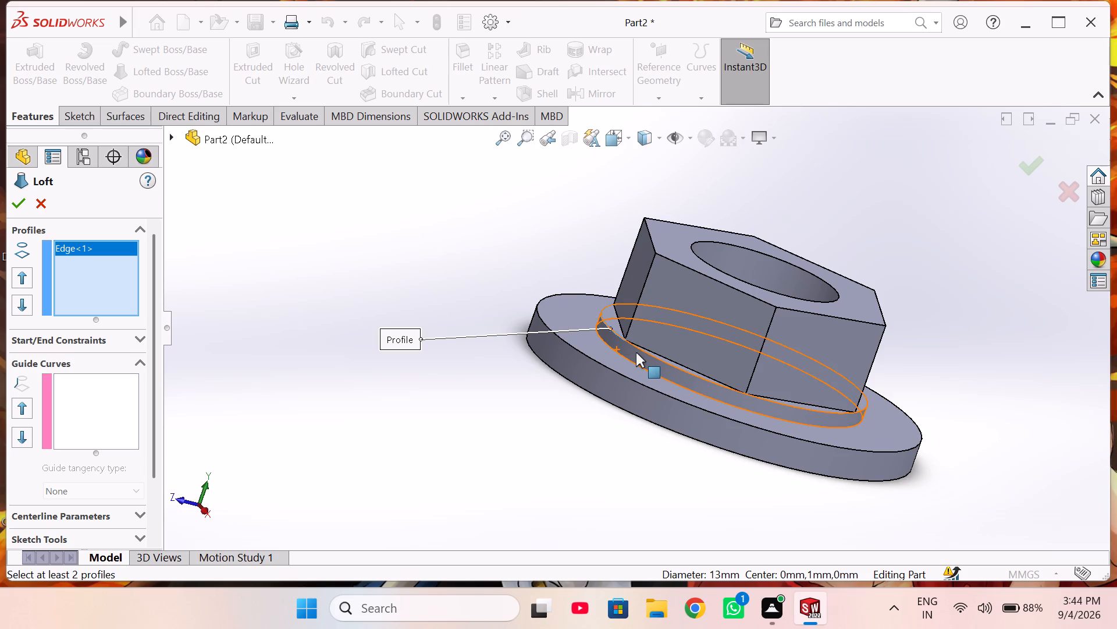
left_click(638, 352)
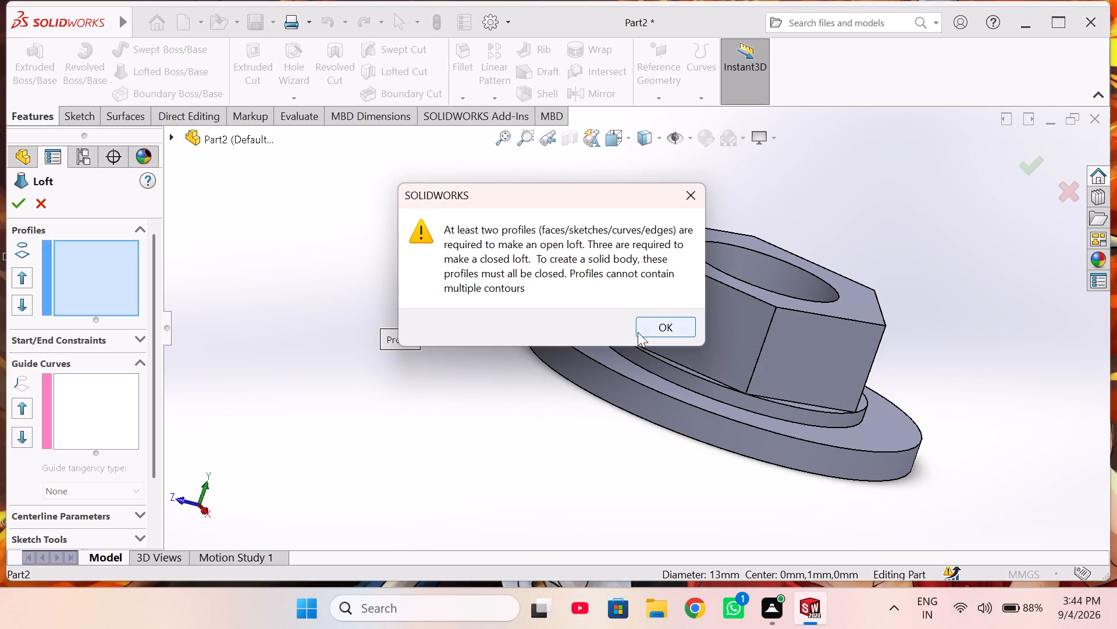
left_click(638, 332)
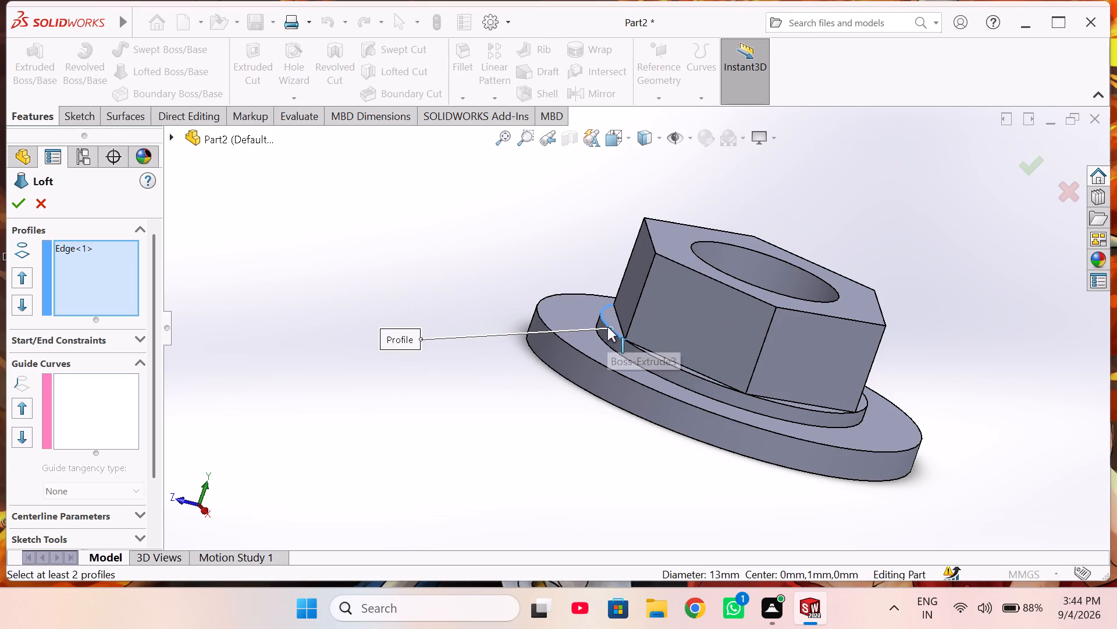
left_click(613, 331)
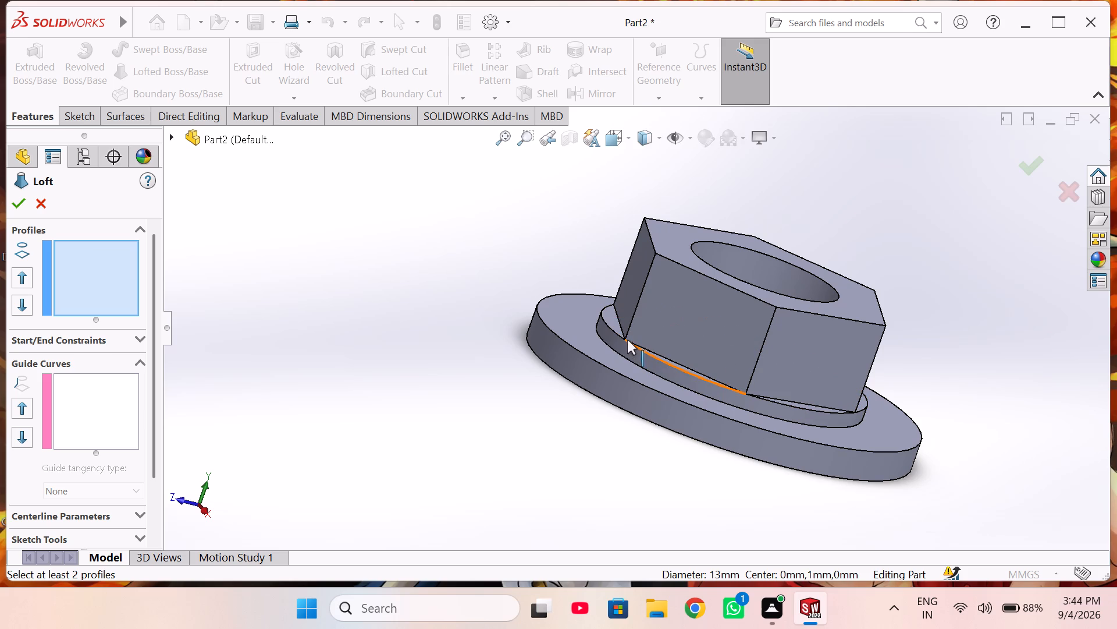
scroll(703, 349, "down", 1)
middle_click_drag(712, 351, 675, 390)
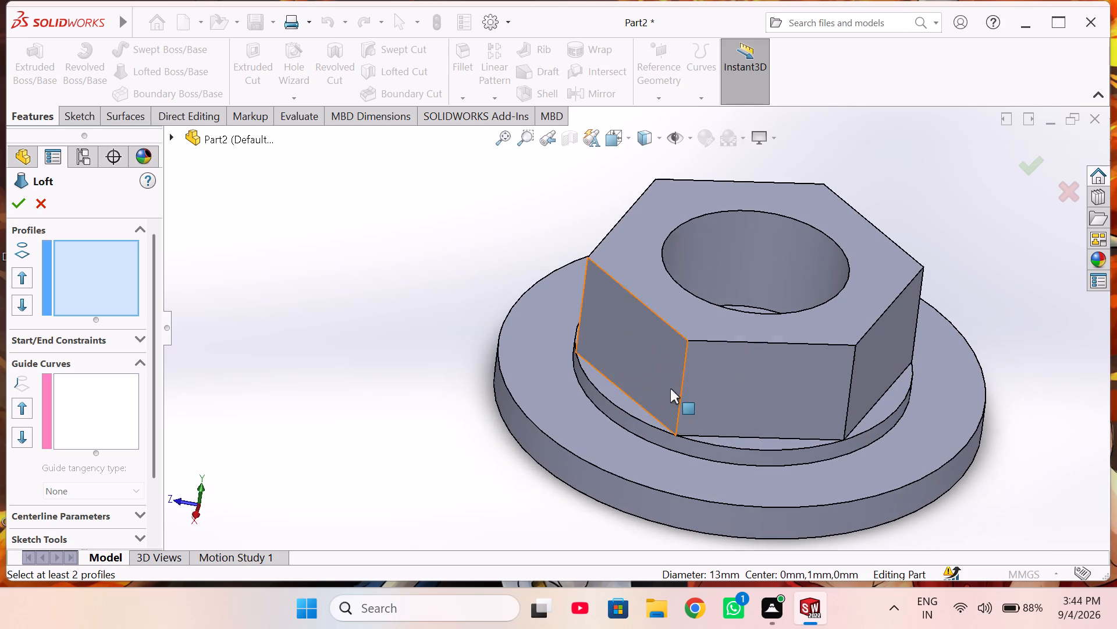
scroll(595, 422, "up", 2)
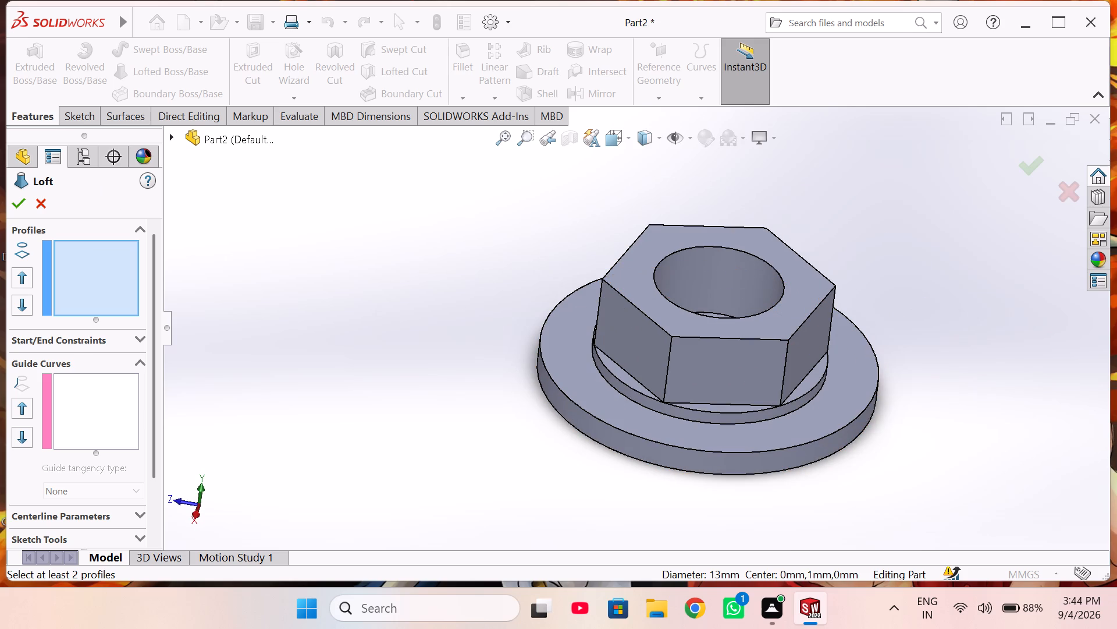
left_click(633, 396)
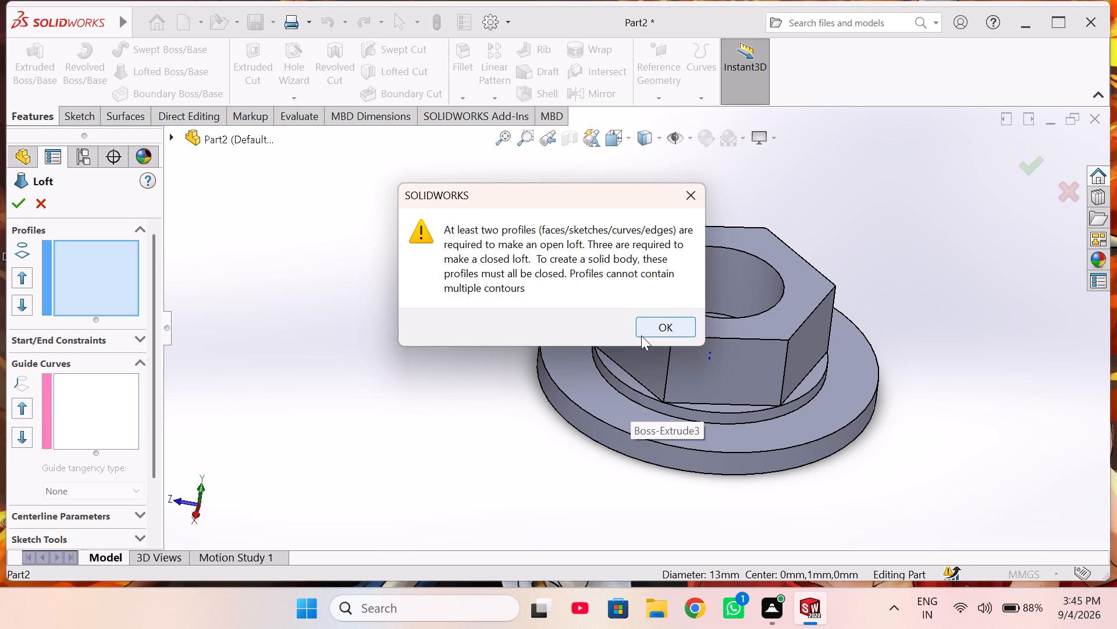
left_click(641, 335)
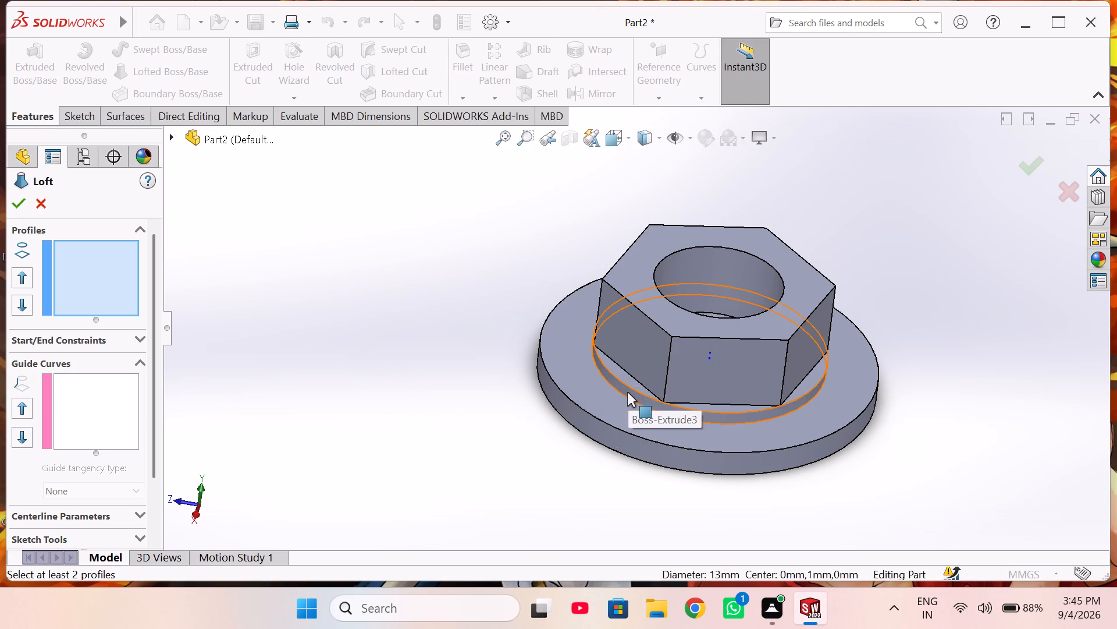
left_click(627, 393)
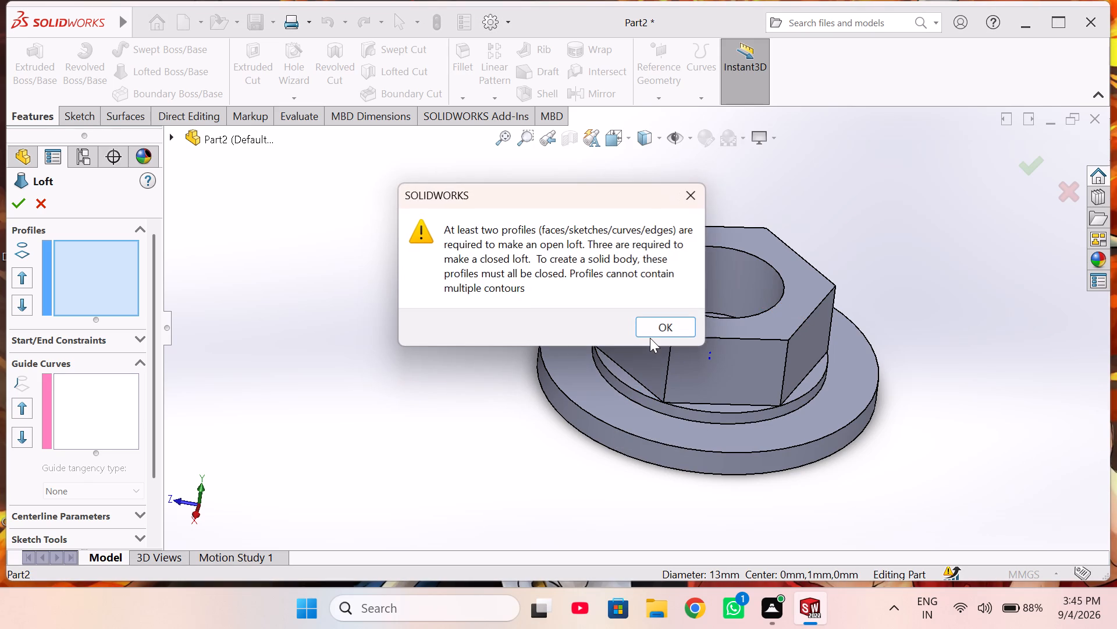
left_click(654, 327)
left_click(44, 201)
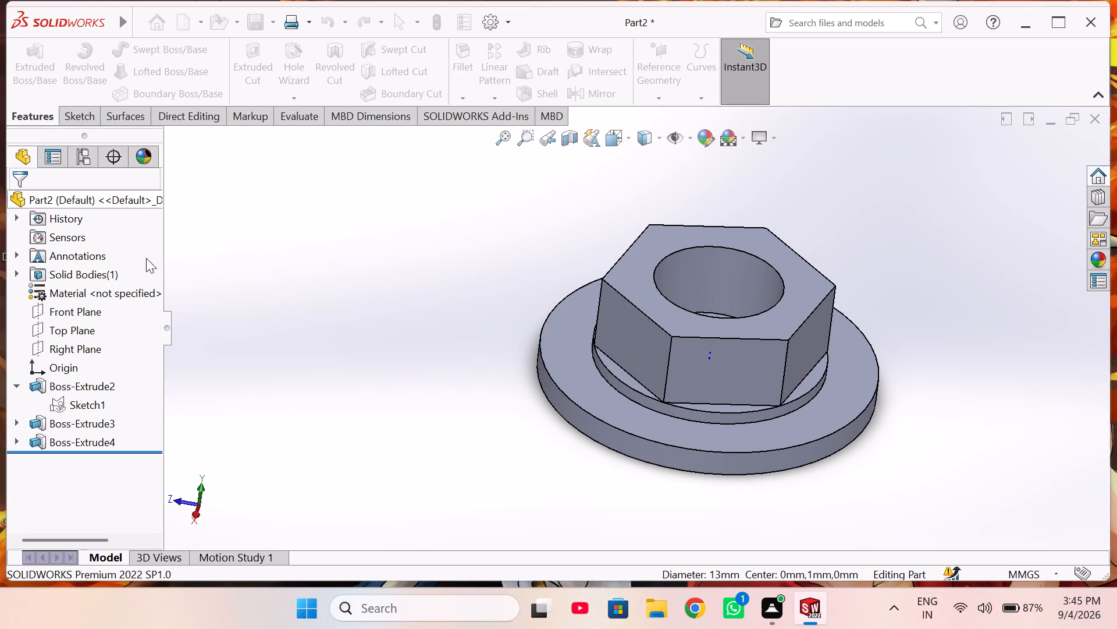
Examine the nut from above and at an angle, comparing the flange, collar and hexagon with the reference planes.
middle_click_drag(804, 335, 791, 334)
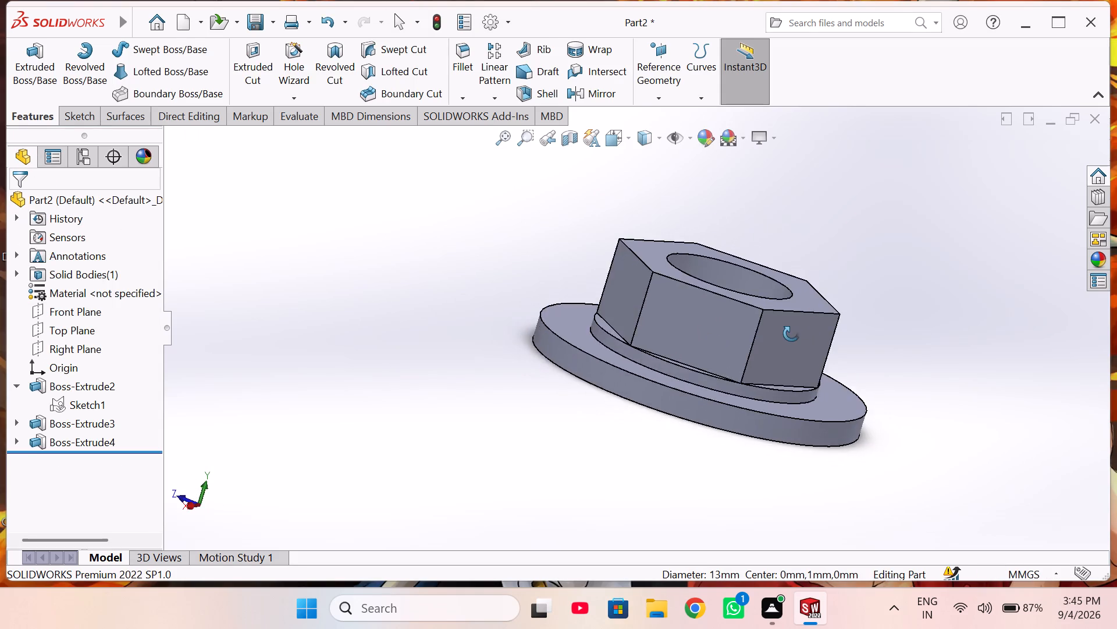
scroll(670, 319, "up", 1)
middle_click_drag(670, 319, 672, 454)
middle_click_drag(657, 313, 653, 414)
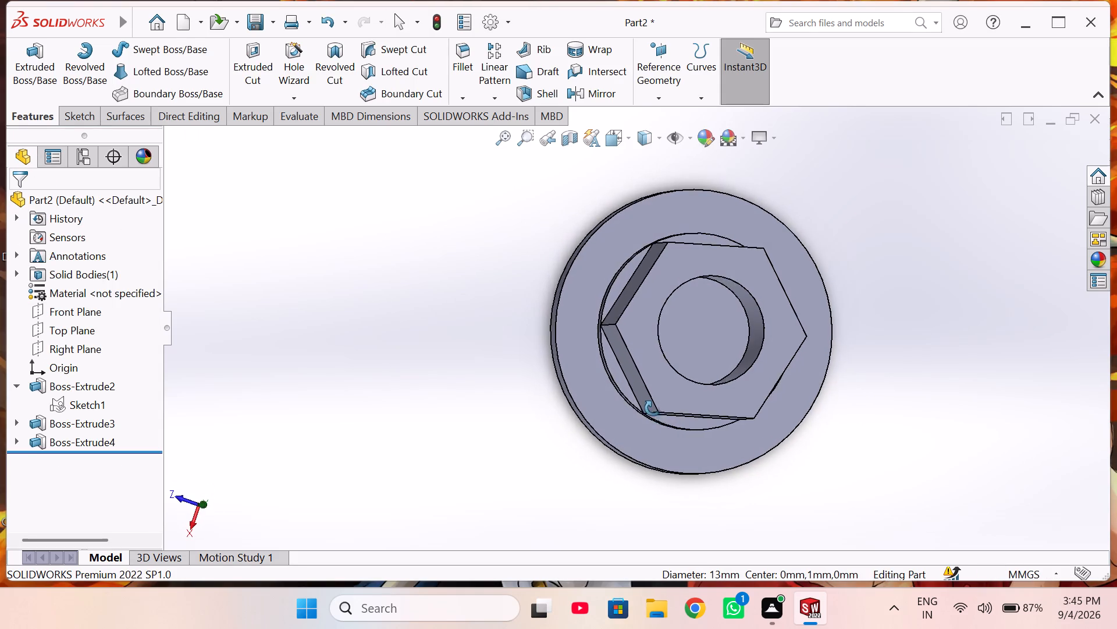
scroll(657, 367, "up", 1)
middle_click_drag(657, 367, 642, 375)
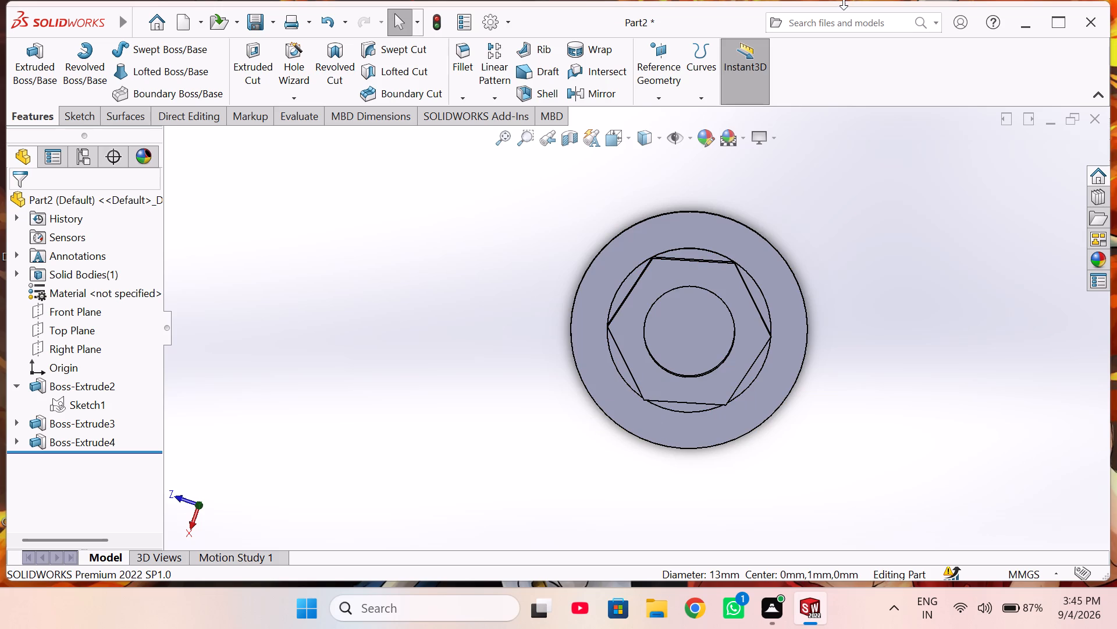
middle_click_drag(693, 361, 732, 345)
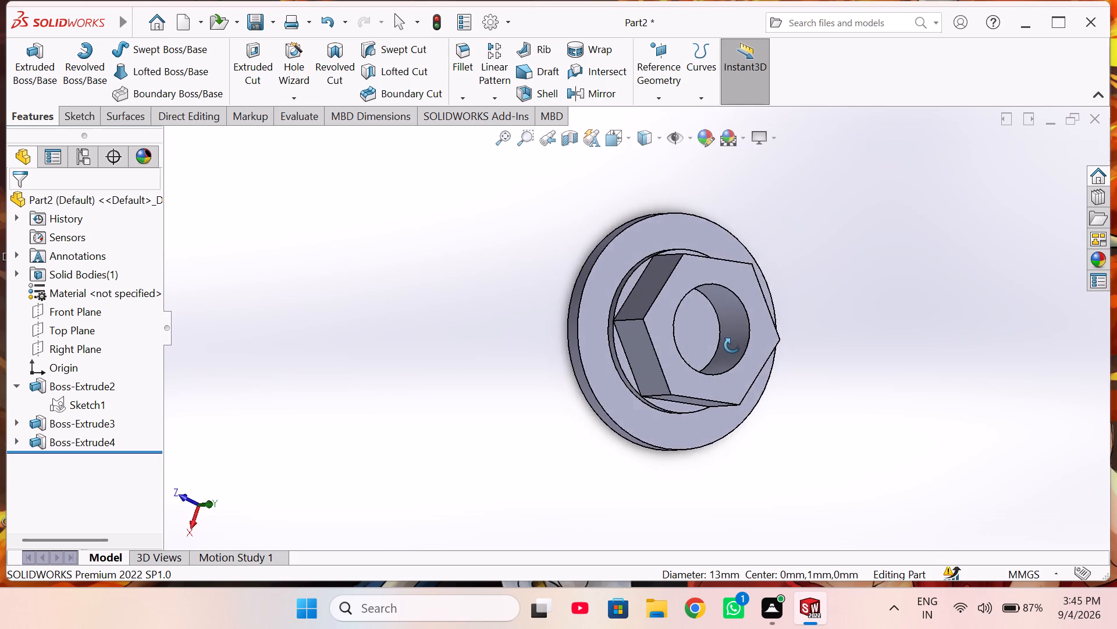
middle_click_drag(732, 345, 725, 359)
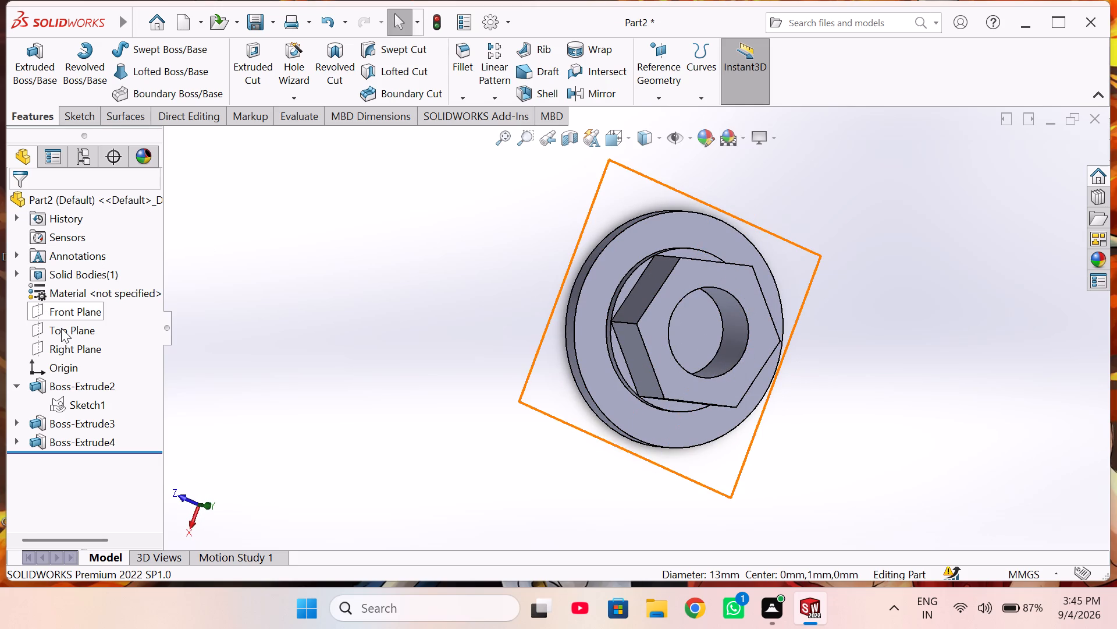
middle_click_drag(397, 300, 428, 300)
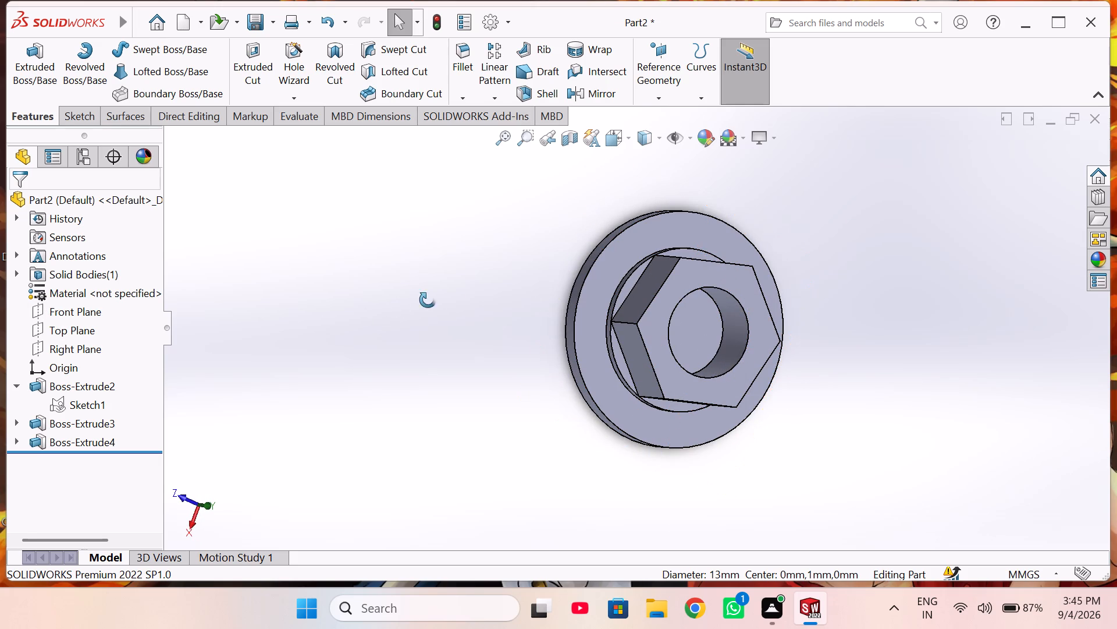
middle_click_drag(428, 300, 429, 298)
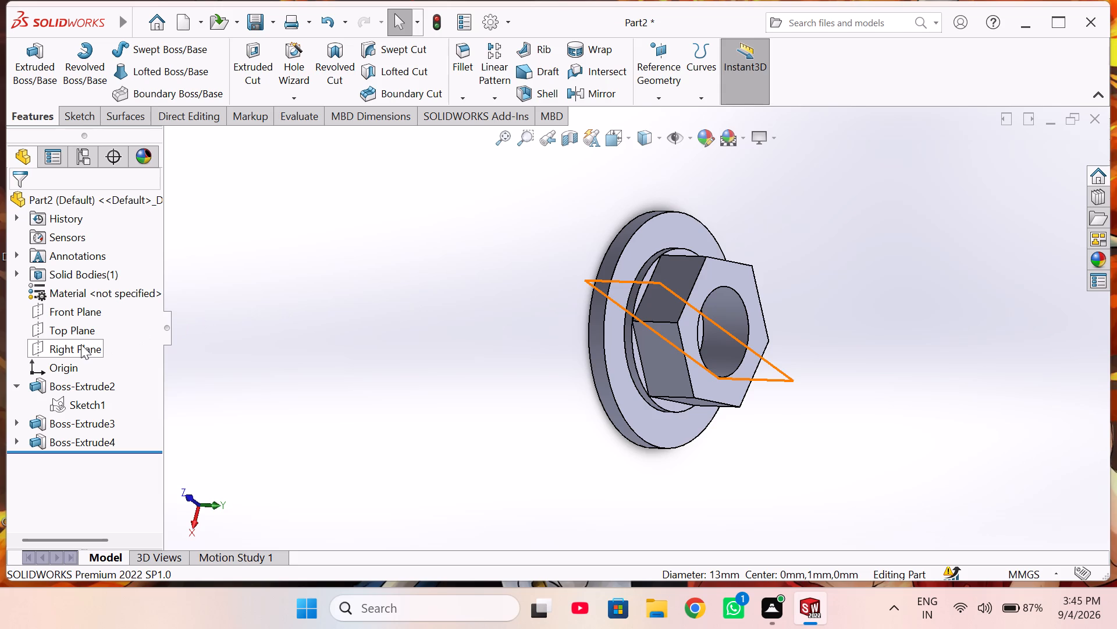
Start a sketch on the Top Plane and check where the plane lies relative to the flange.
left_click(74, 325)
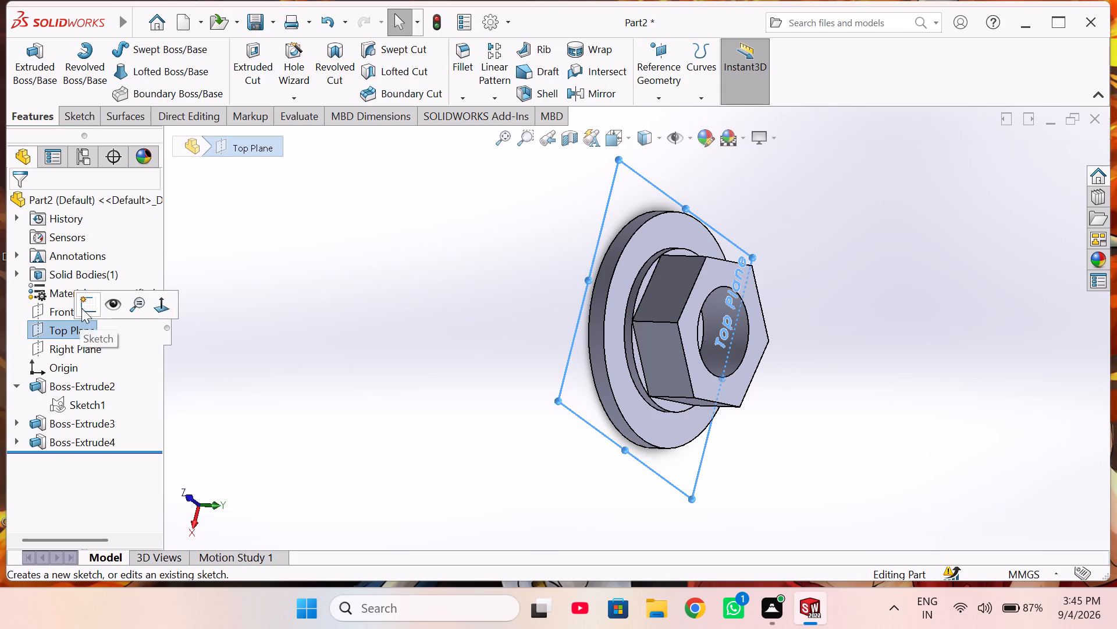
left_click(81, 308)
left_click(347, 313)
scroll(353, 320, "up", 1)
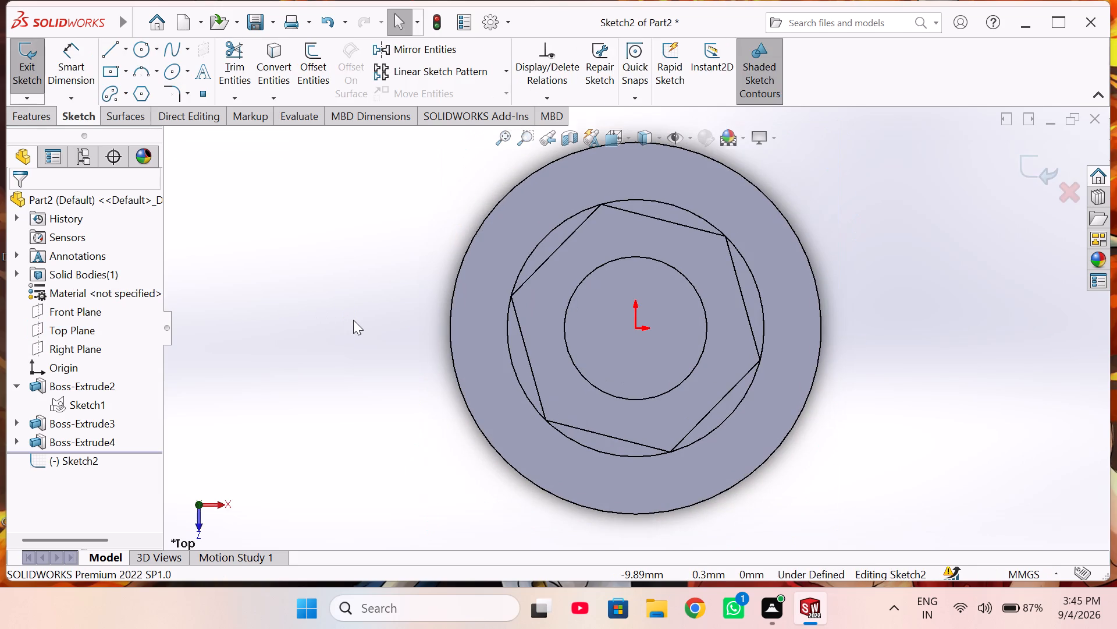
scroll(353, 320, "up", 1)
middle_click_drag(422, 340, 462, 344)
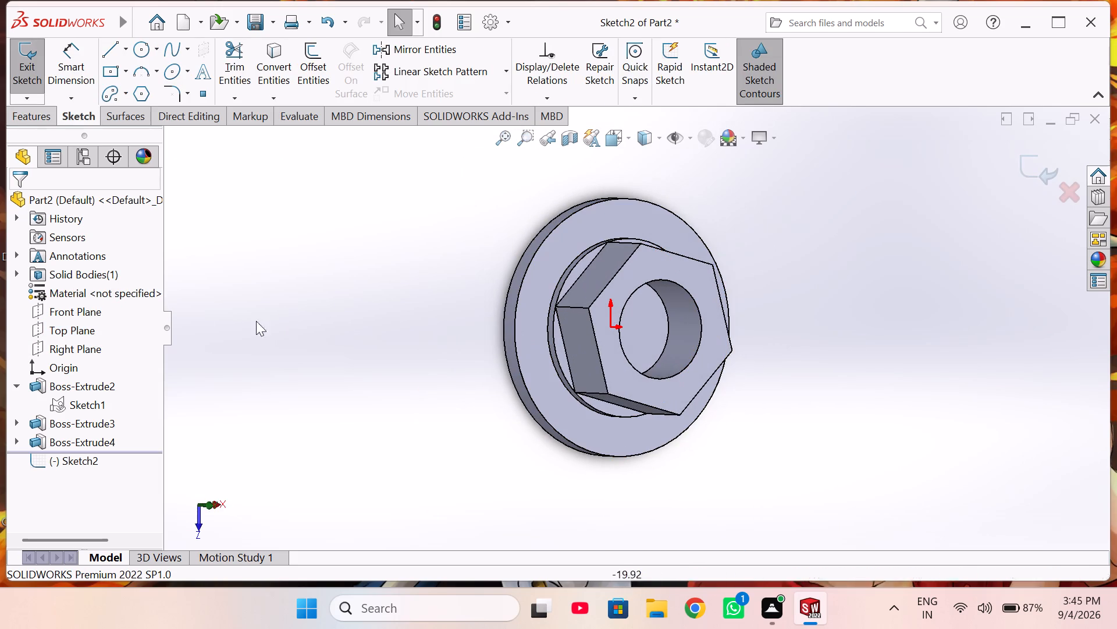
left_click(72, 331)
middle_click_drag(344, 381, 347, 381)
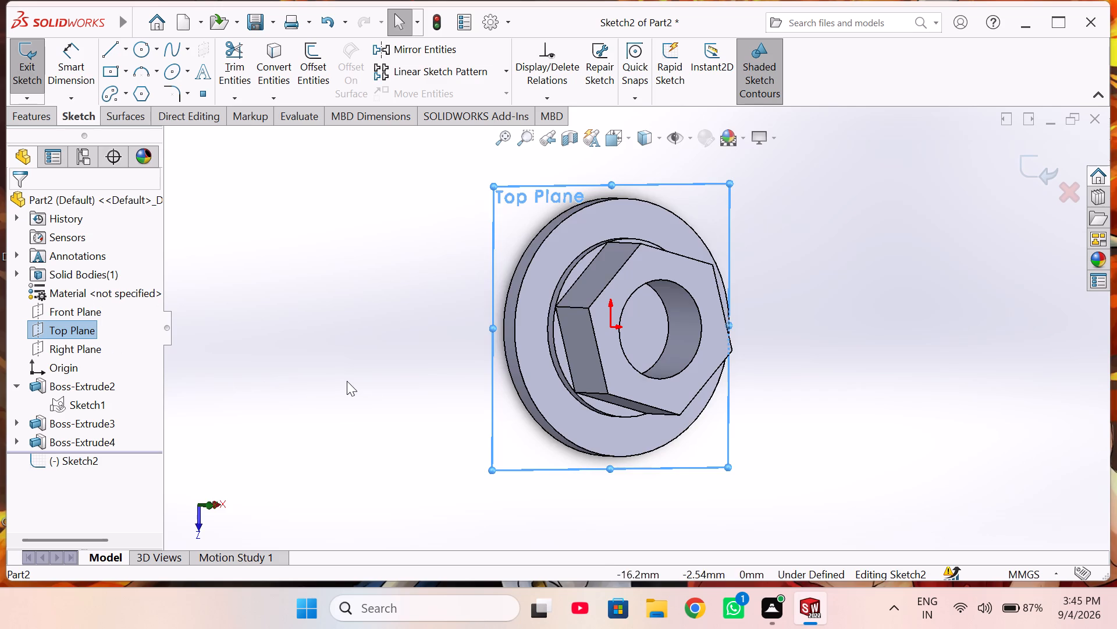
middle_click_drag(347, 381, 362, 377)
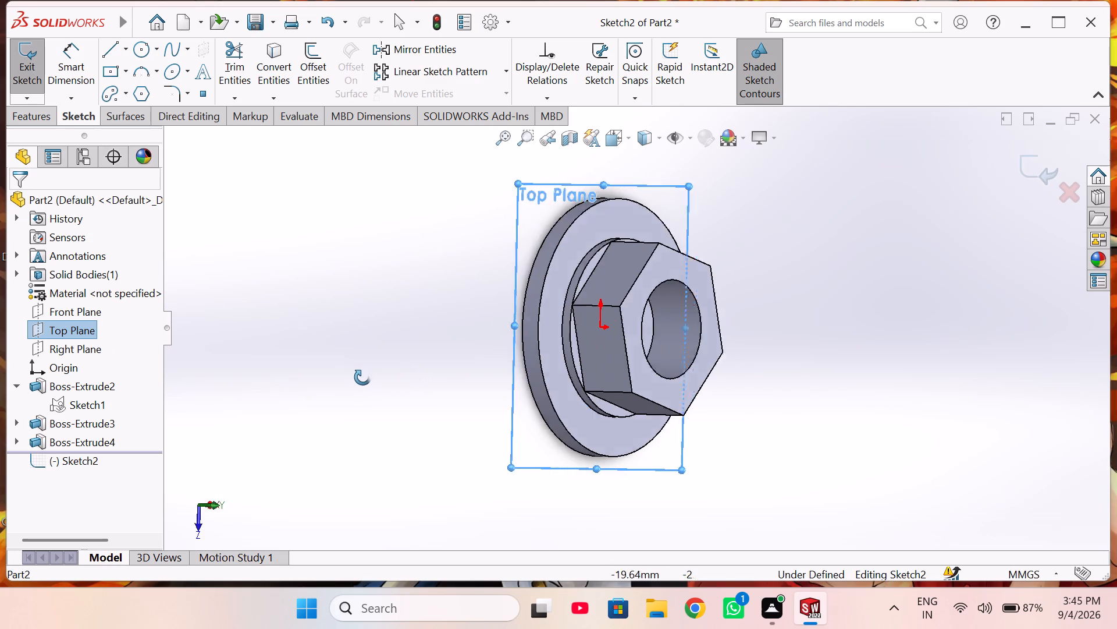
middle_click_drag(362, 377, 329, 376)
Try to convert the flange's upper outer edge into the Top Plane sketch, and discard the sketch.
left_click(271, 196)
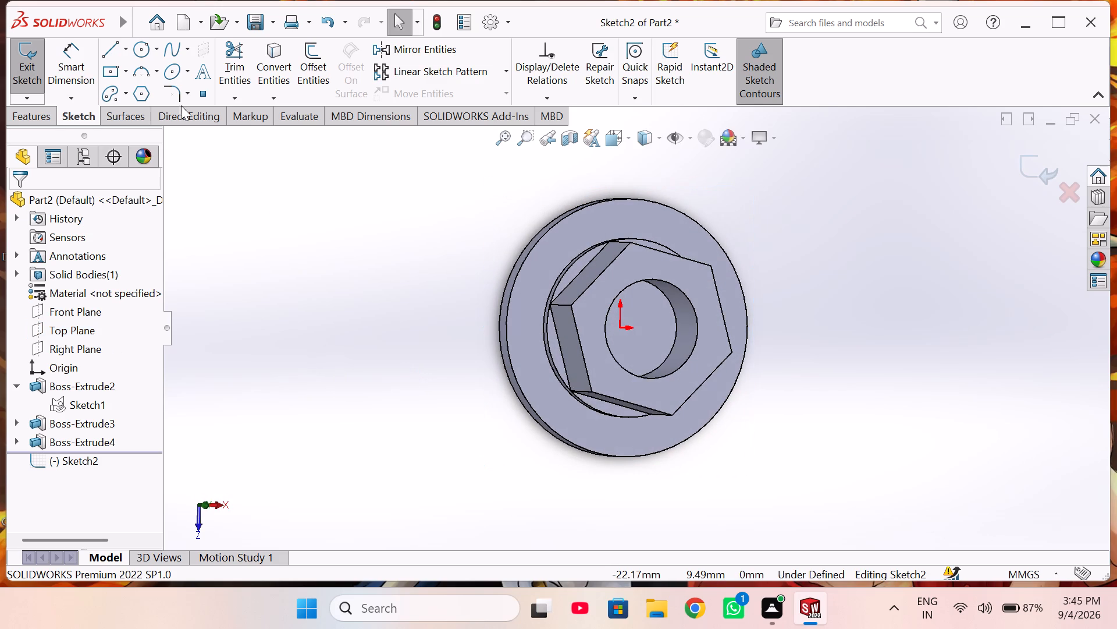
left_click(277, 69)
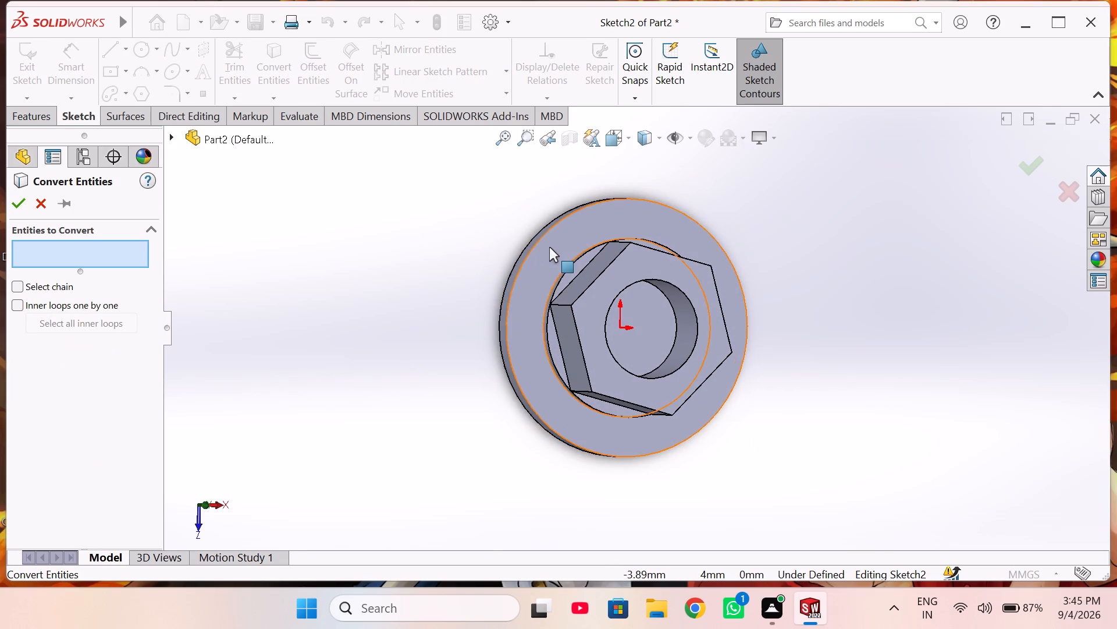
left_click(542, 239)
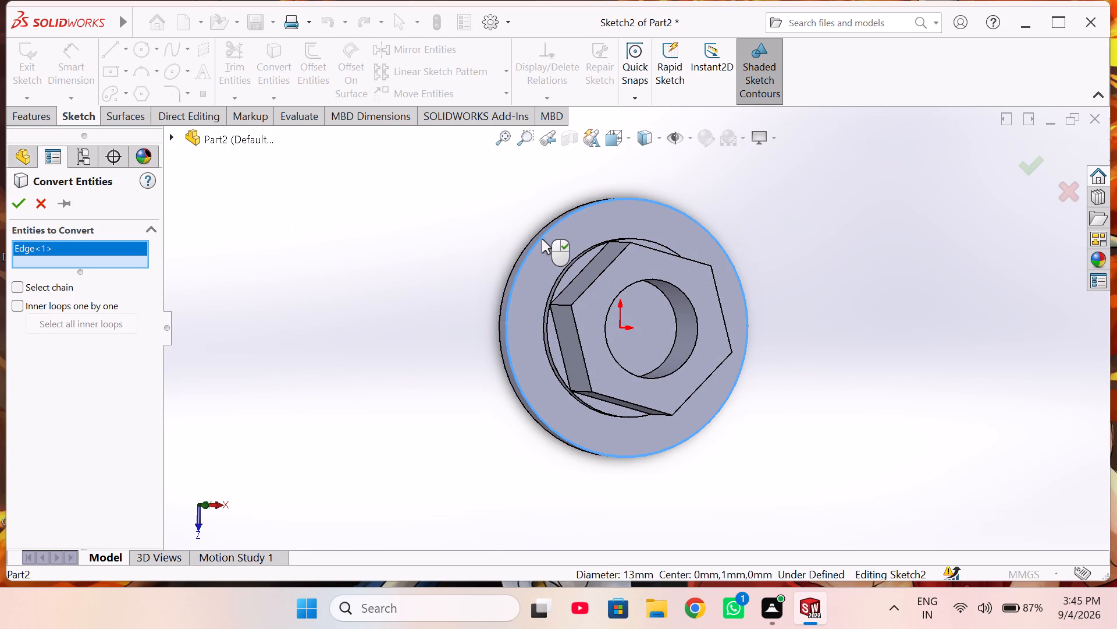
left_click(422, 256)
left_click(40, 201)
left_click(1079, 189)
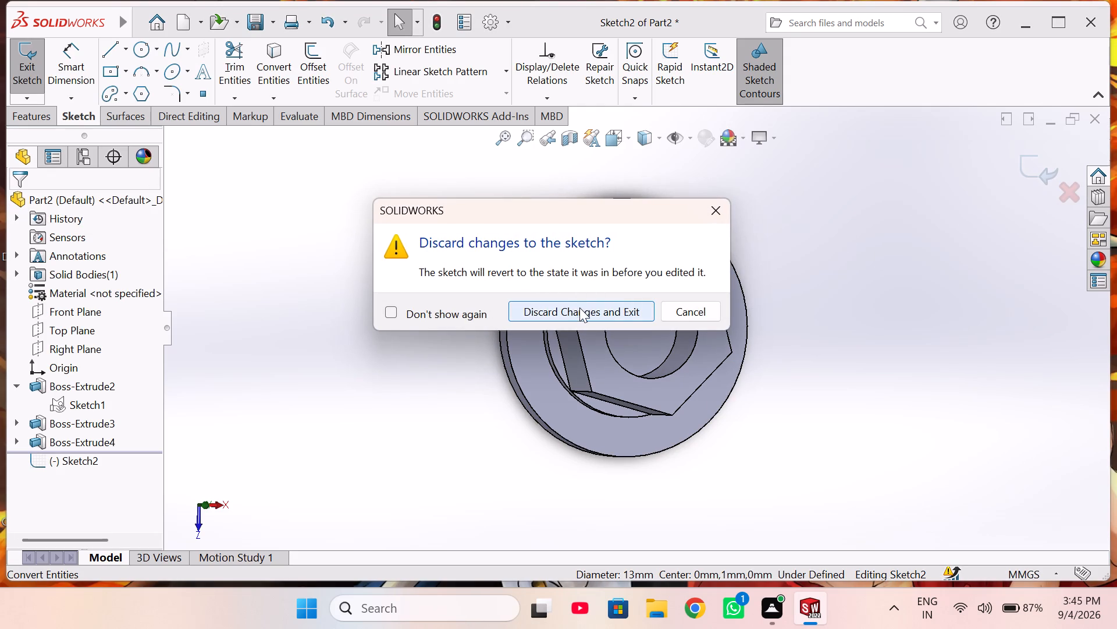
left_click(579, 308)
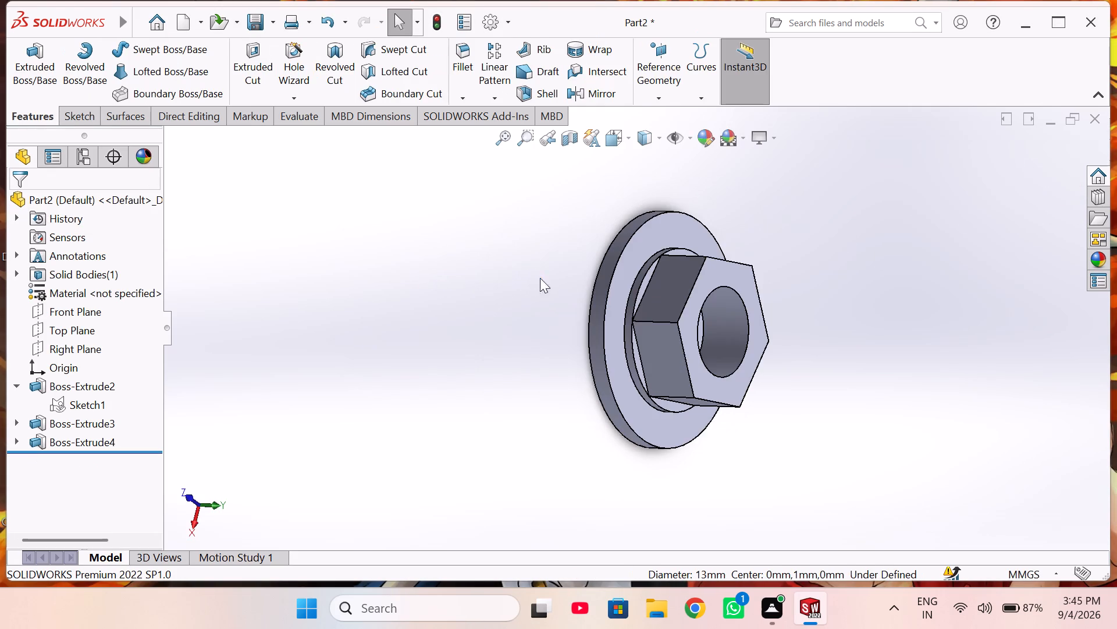
Start a sketch on the flange's upper face and convert the flange's outer circular edge into it.
scroll(555, 297, "up", 1)
middle_click_drag(555, 298, 538, 294)
left_click(606, 294)
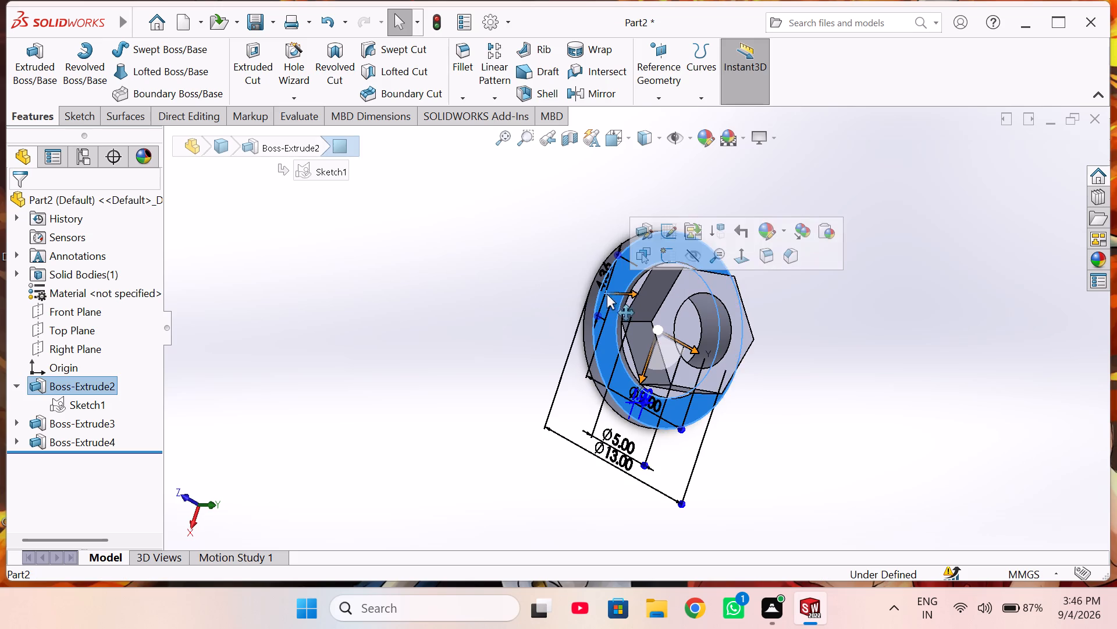
left_click(669, 259)
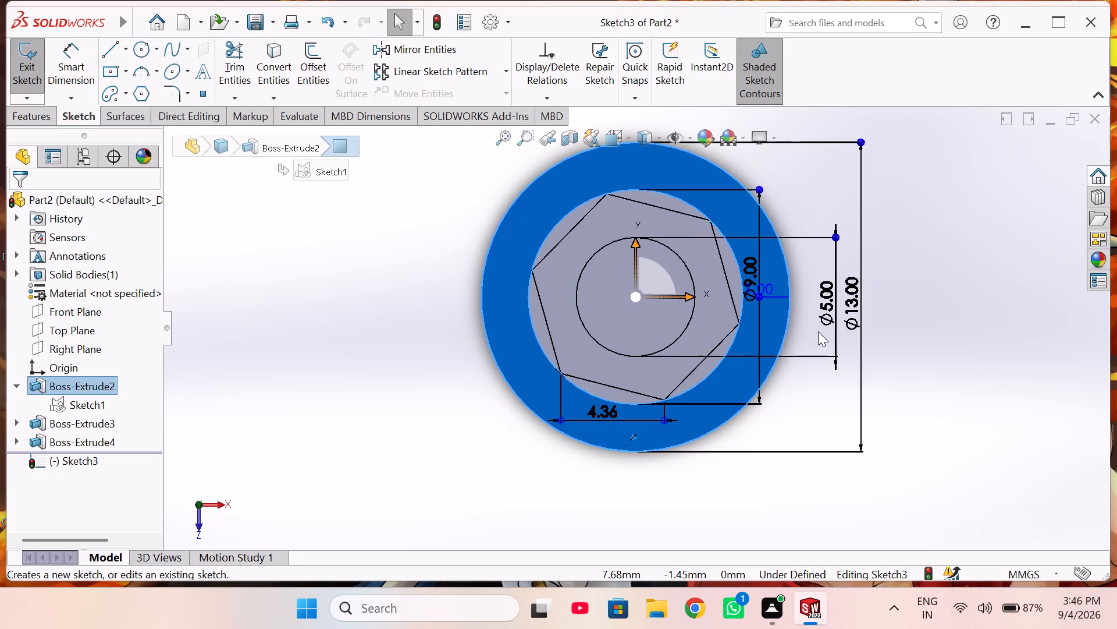
left_click(869, 321)
left_click(791, 291)
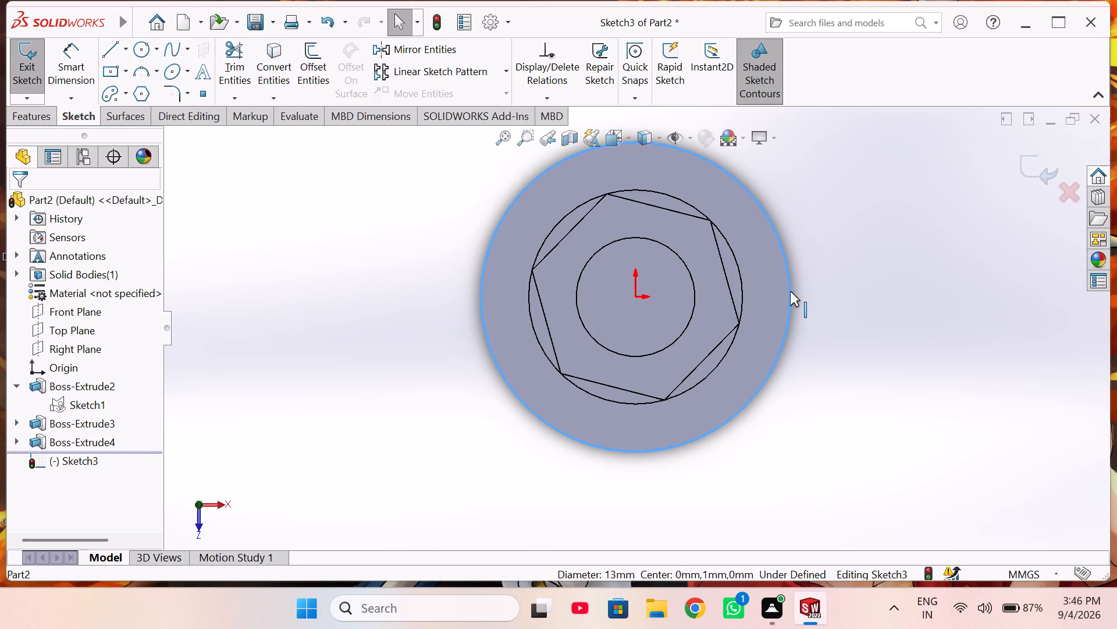
left_click(271, 73)
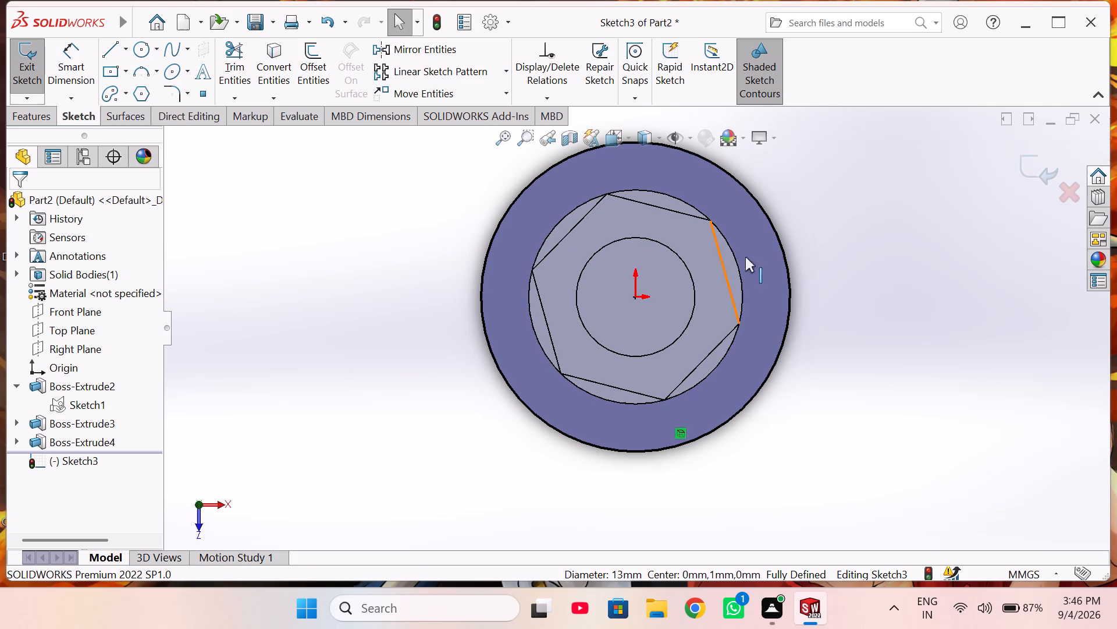
Finish the sketch that holds the converted outer flange edge.
left_click(1030, 168)
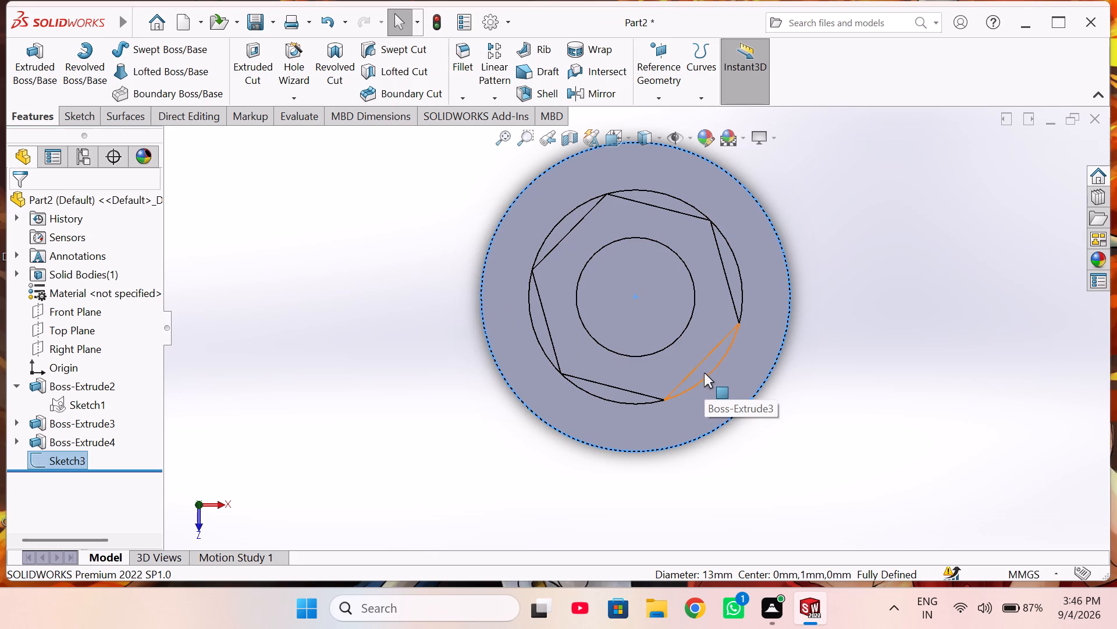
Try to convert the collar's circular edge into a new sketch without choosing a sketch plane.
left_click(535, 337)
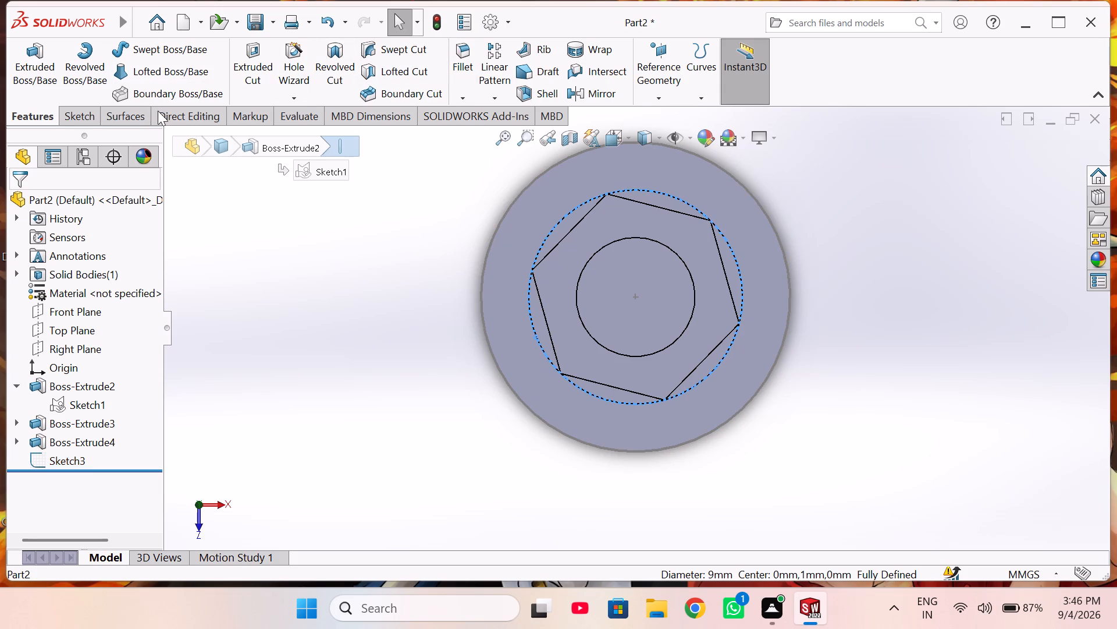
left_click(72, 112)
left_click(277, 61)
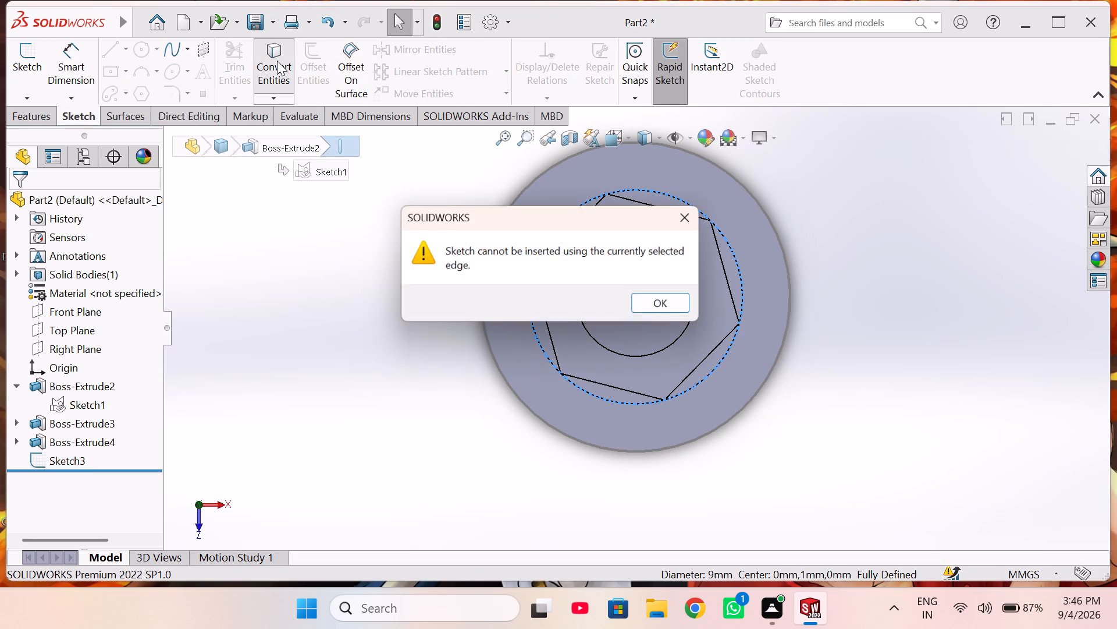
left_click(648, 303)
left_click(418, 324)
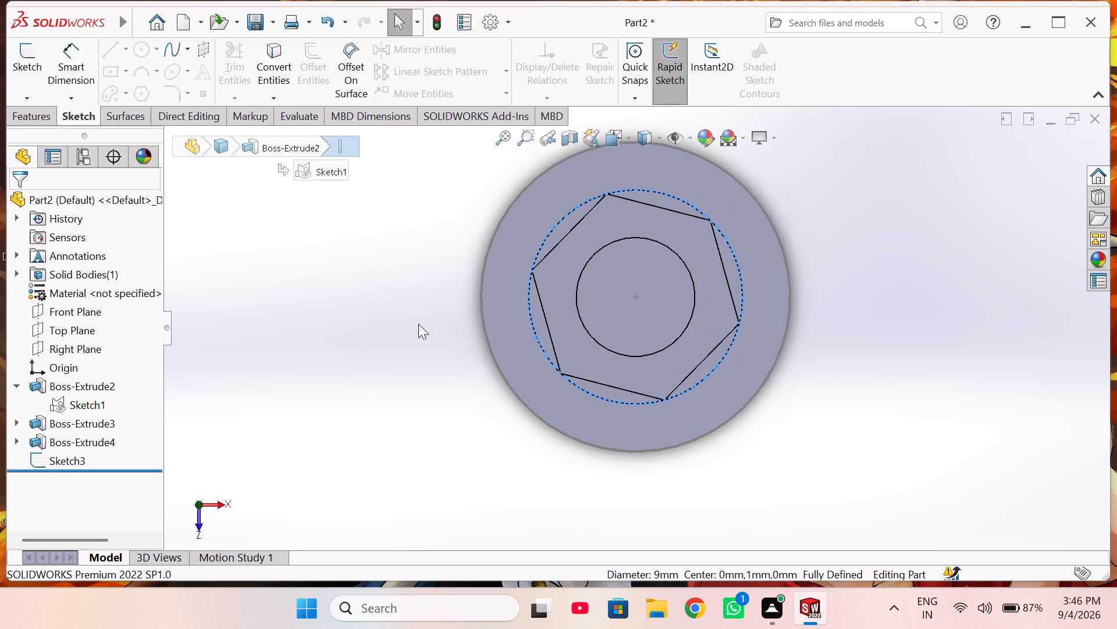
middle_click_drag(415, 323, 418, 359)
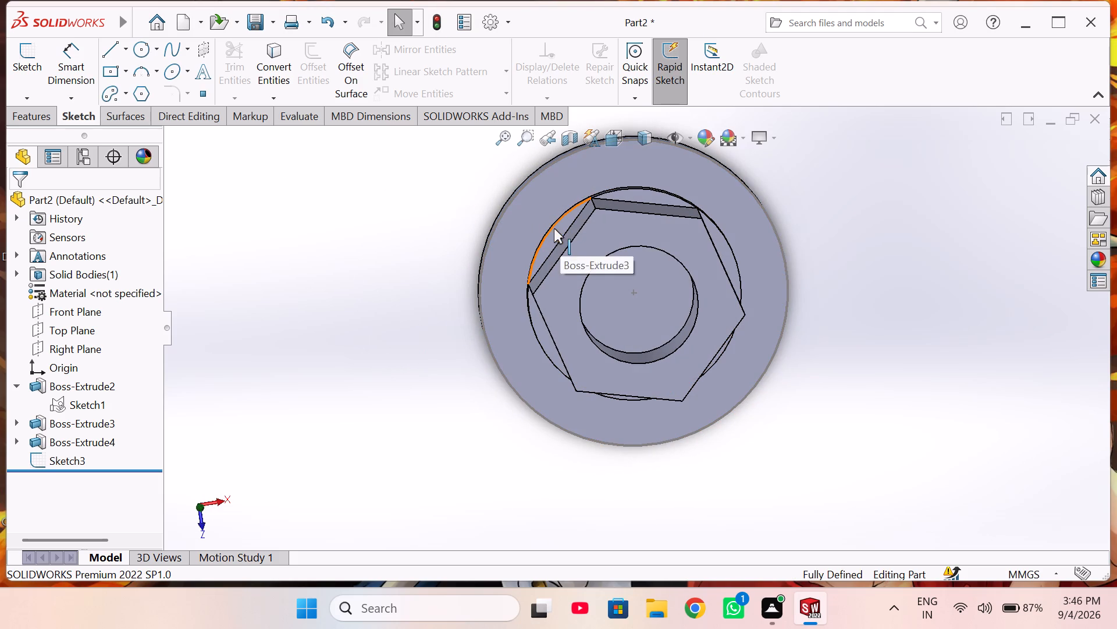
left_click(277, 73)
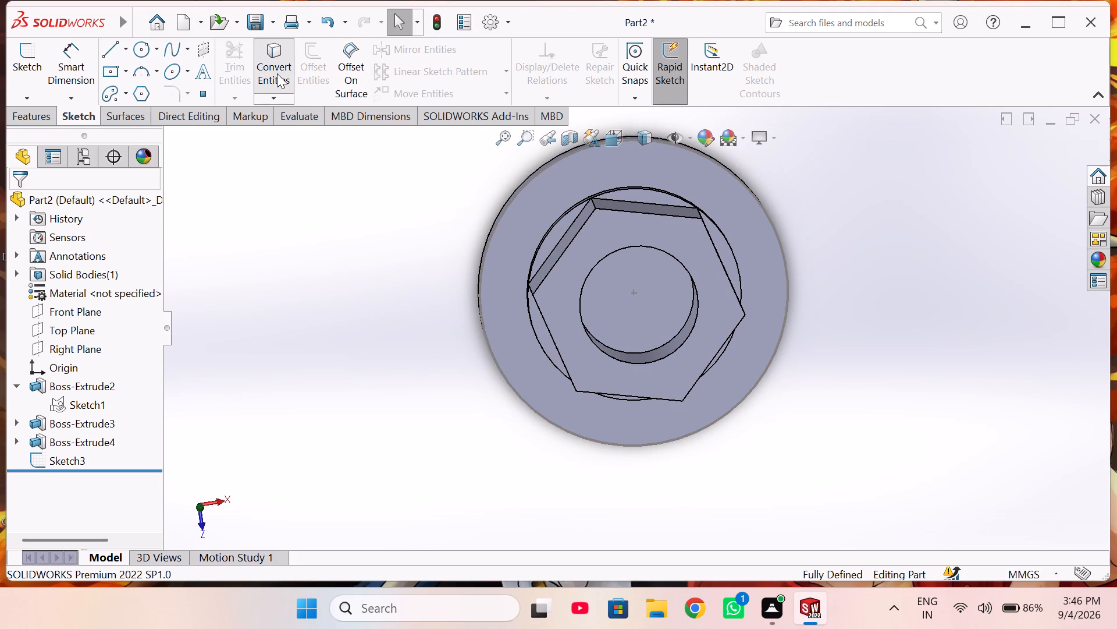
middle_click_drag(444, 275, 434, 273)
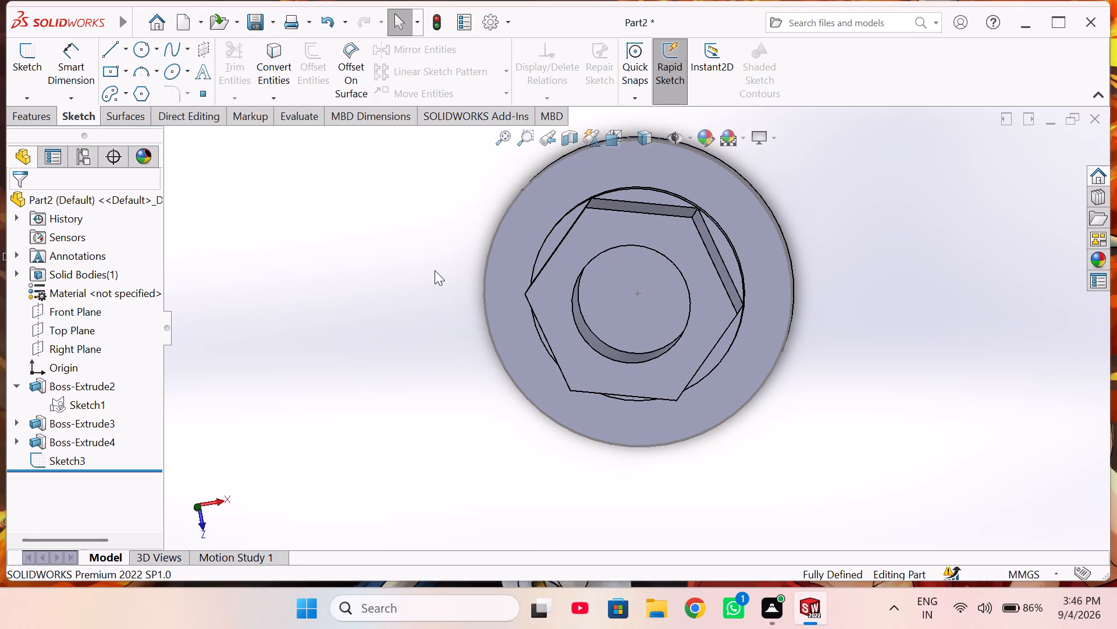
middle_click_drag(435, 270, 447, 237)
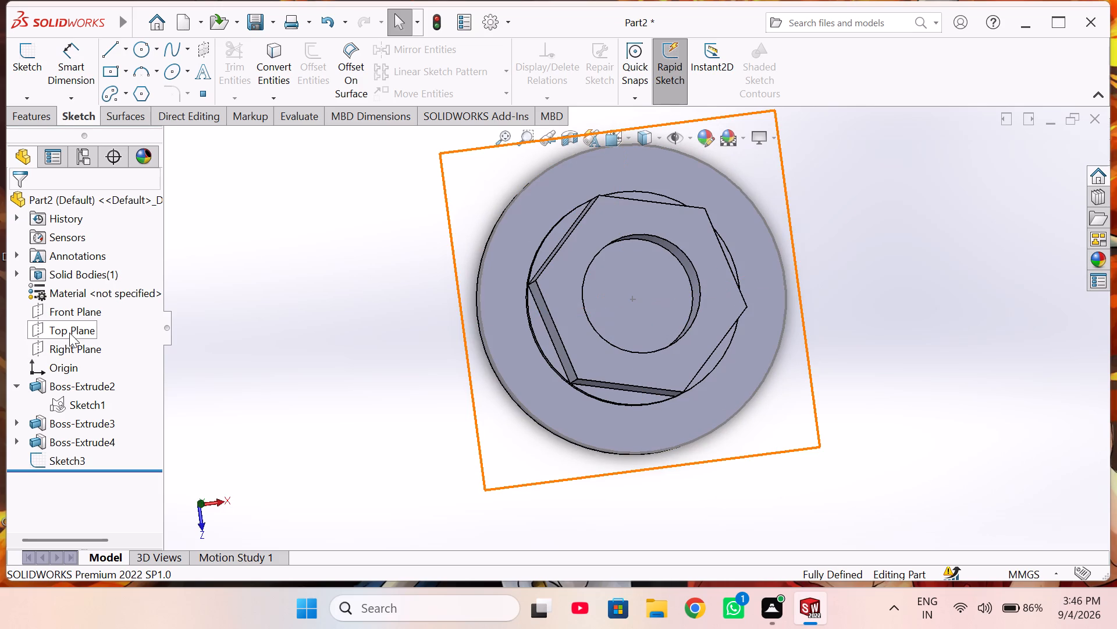
Start a new reference plane with the Top Plane as its first reference.
left_click(69, 327)
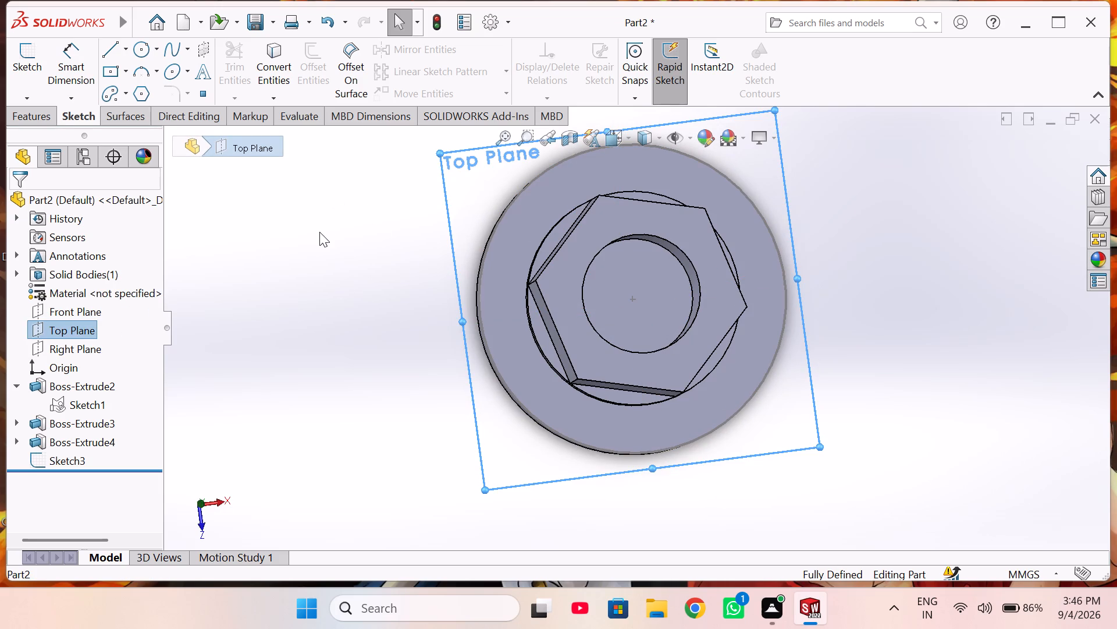
left_click(319, 232)
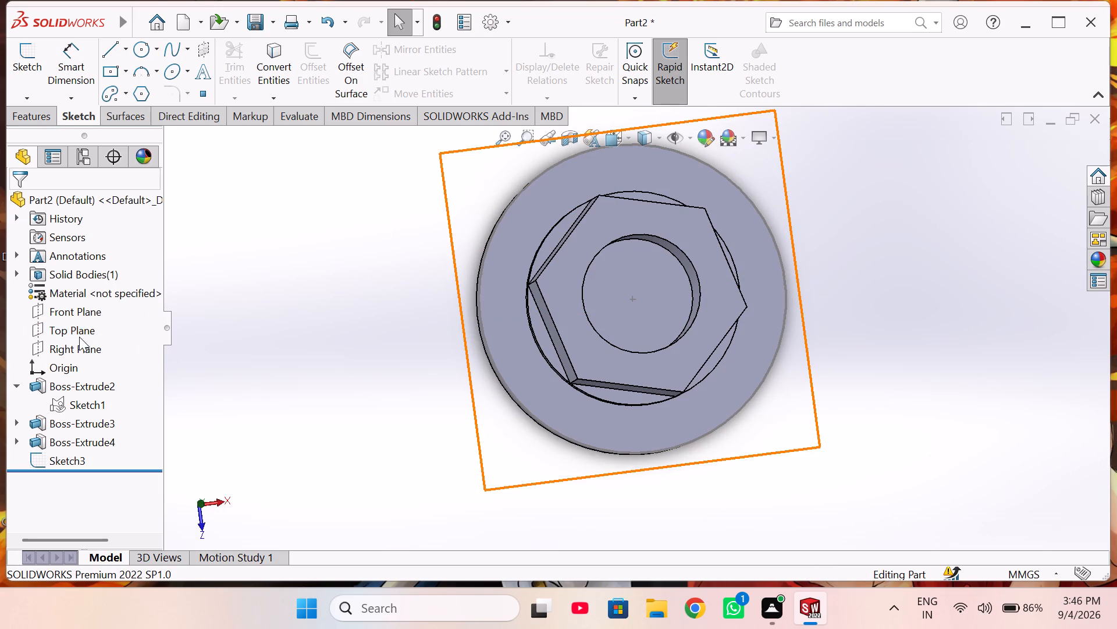
left_click(77, 335)
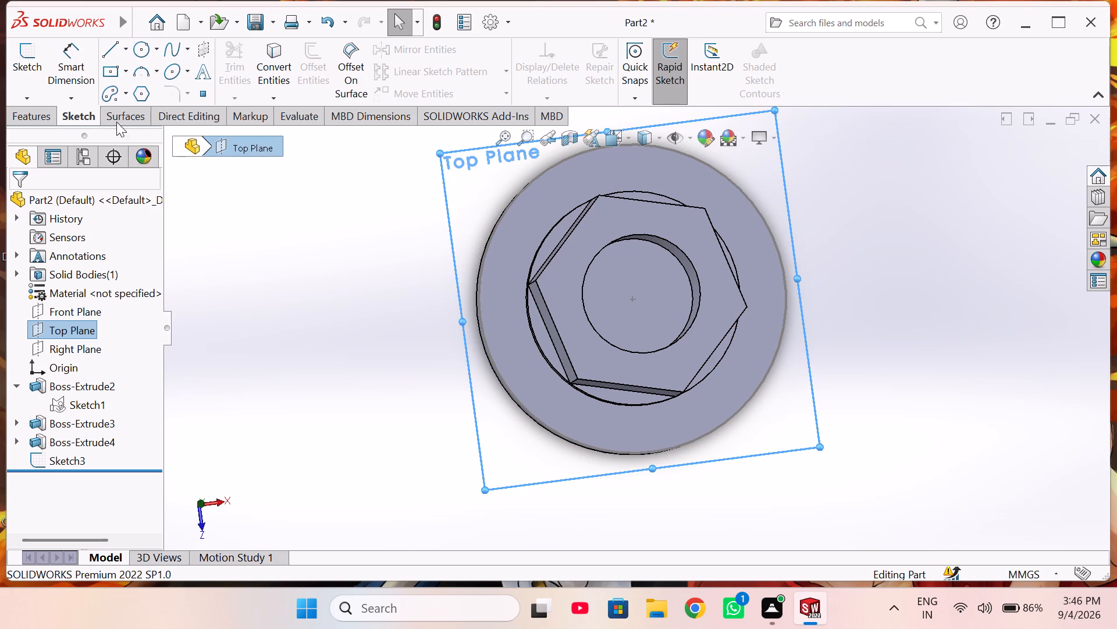
left_click(23, 114)
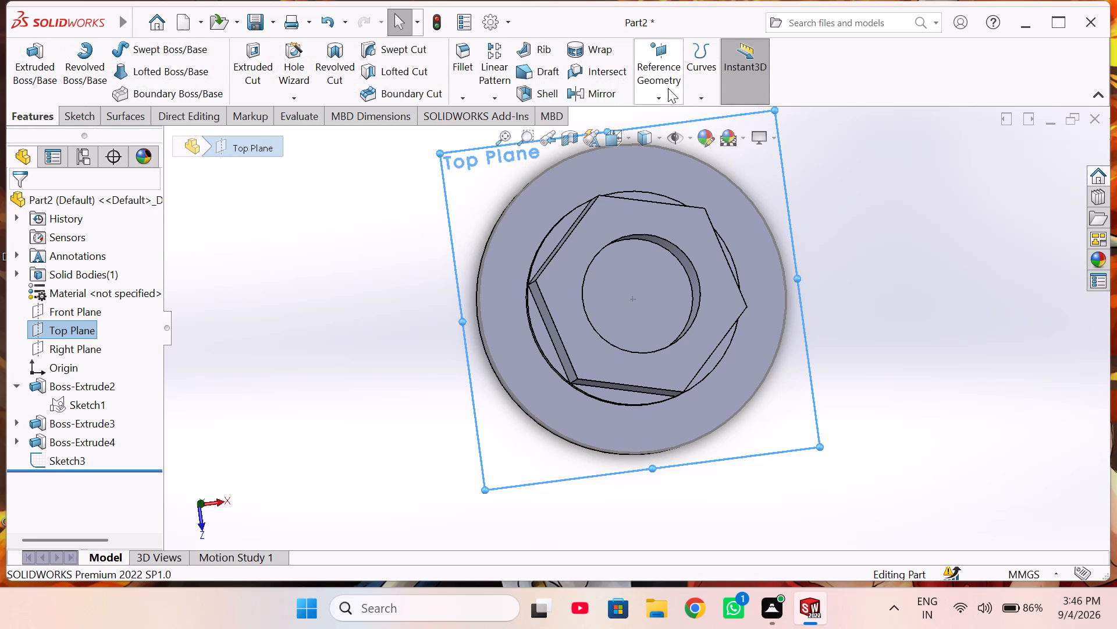
left_click(668, 88)
left_click(684, 119)
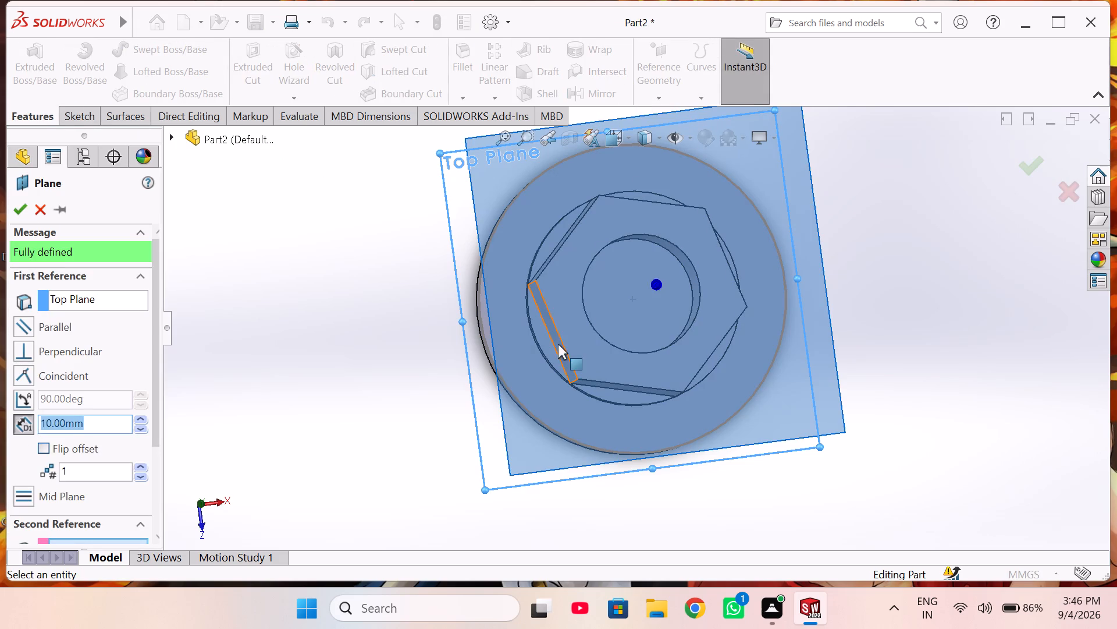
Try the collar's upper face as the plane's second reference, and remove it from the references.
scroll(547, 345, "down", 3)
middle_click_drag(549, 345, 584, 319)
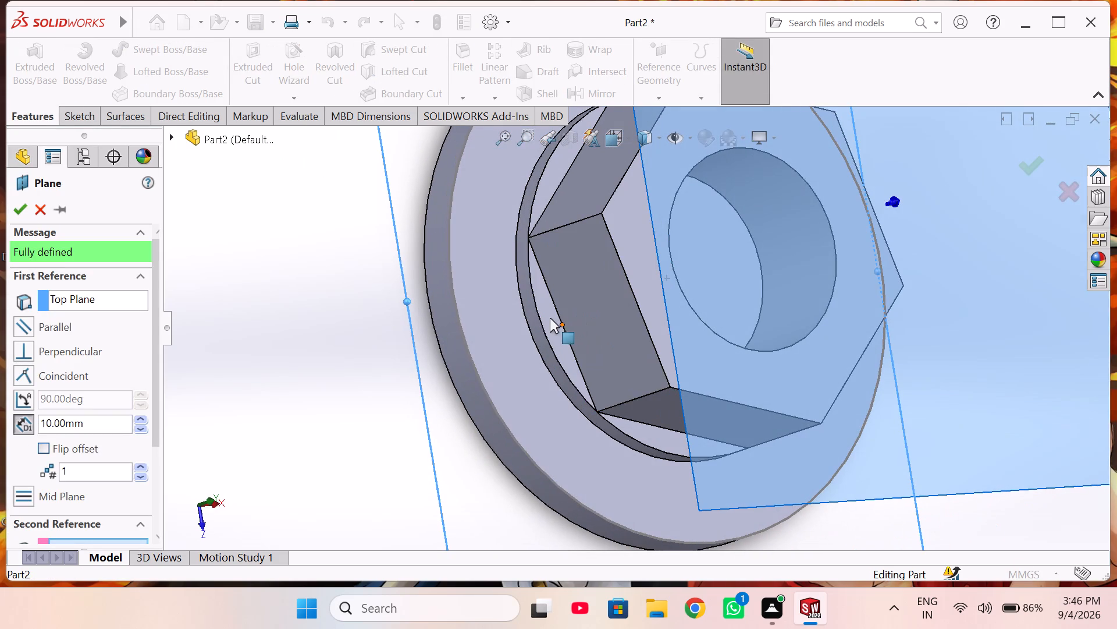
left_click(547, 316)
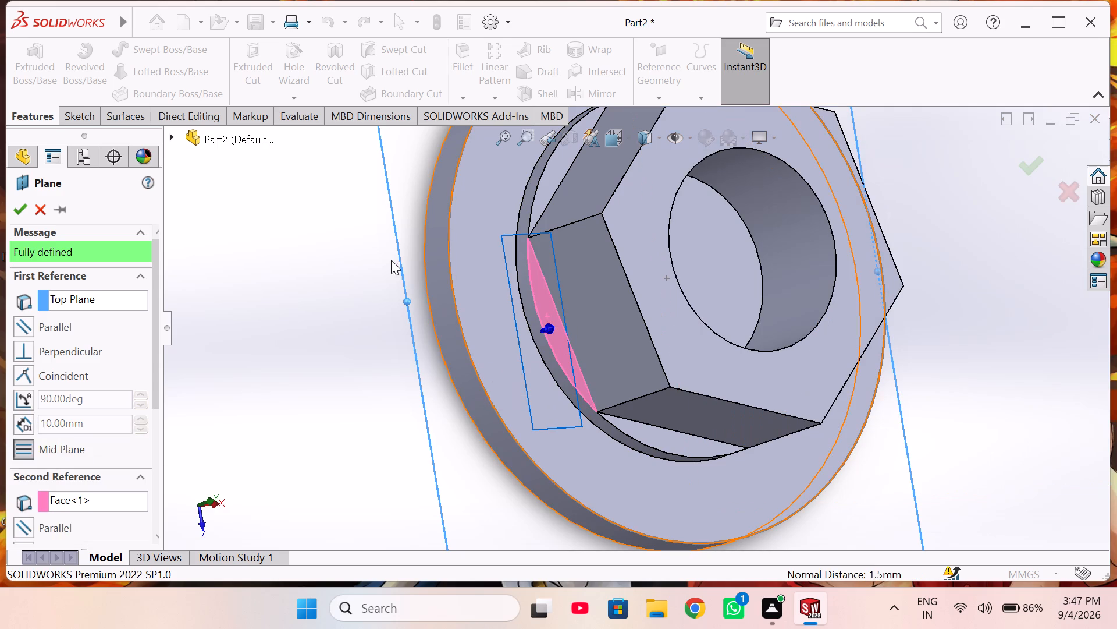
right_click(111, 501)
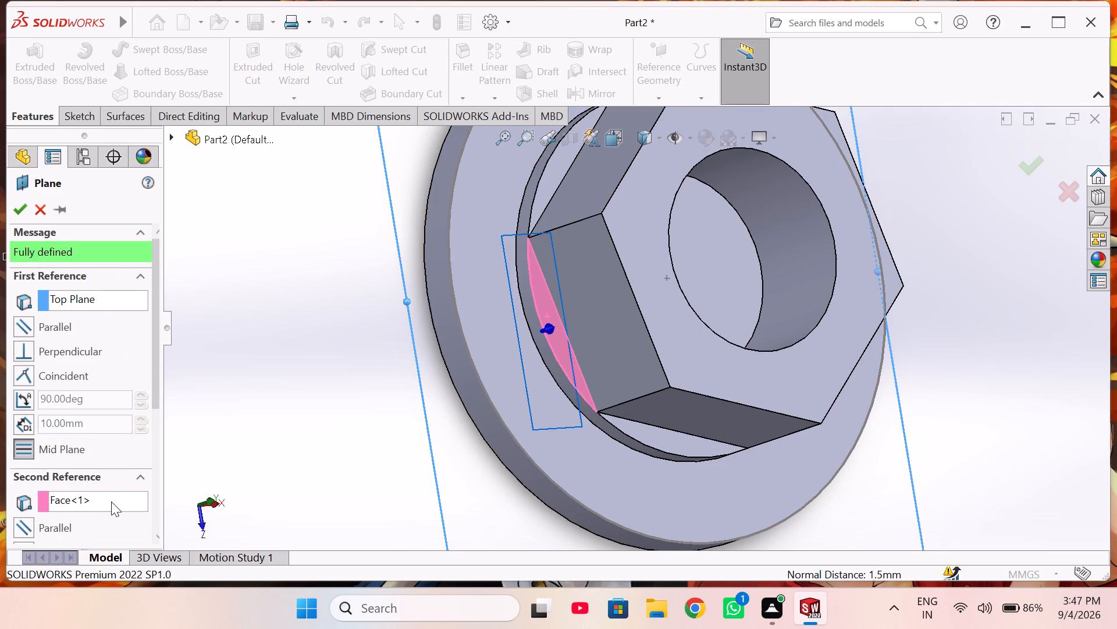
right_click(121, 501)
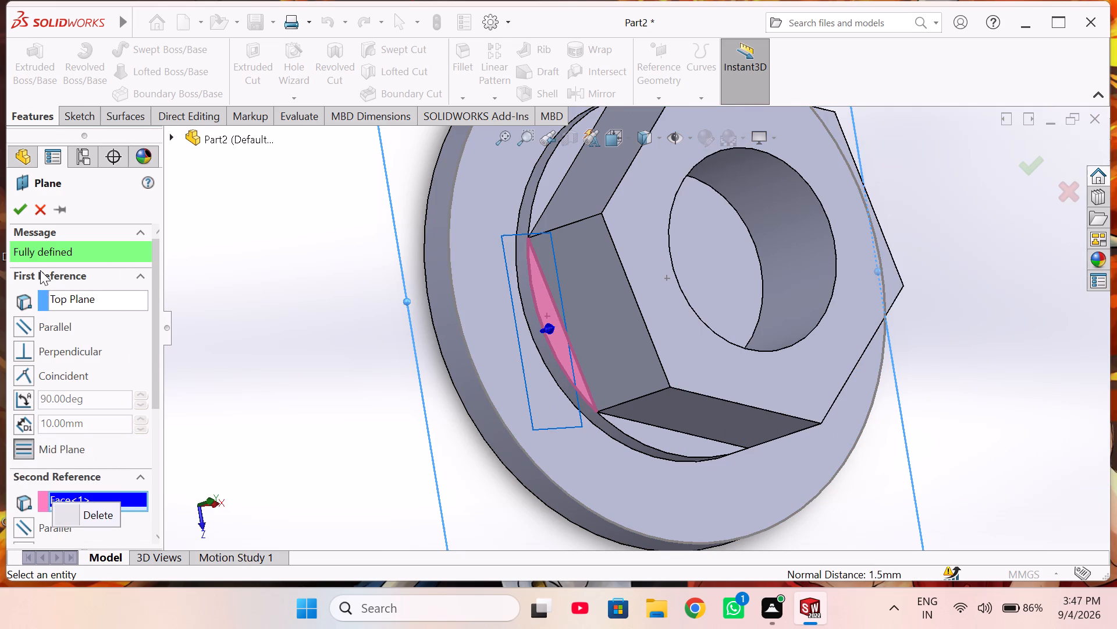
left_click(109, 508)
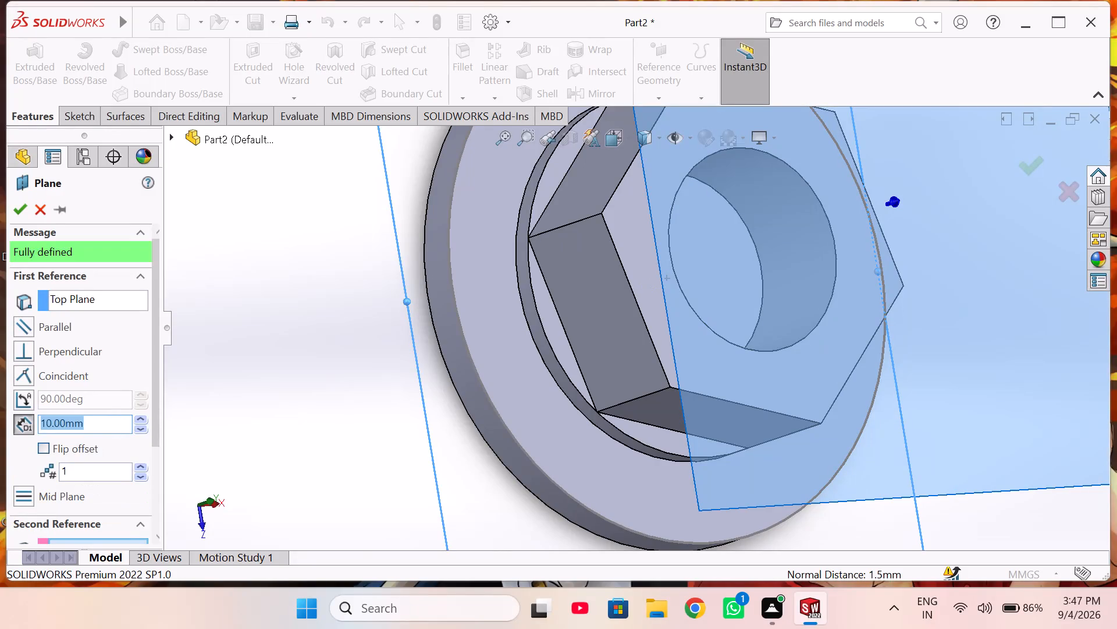
Set the plane's offset from the Top Plane to 1.5 mm and create it.
scroll(247, 466, "up", 1)
middle_click_drag(251, 461, 293, 452)
left_click(136, 430)
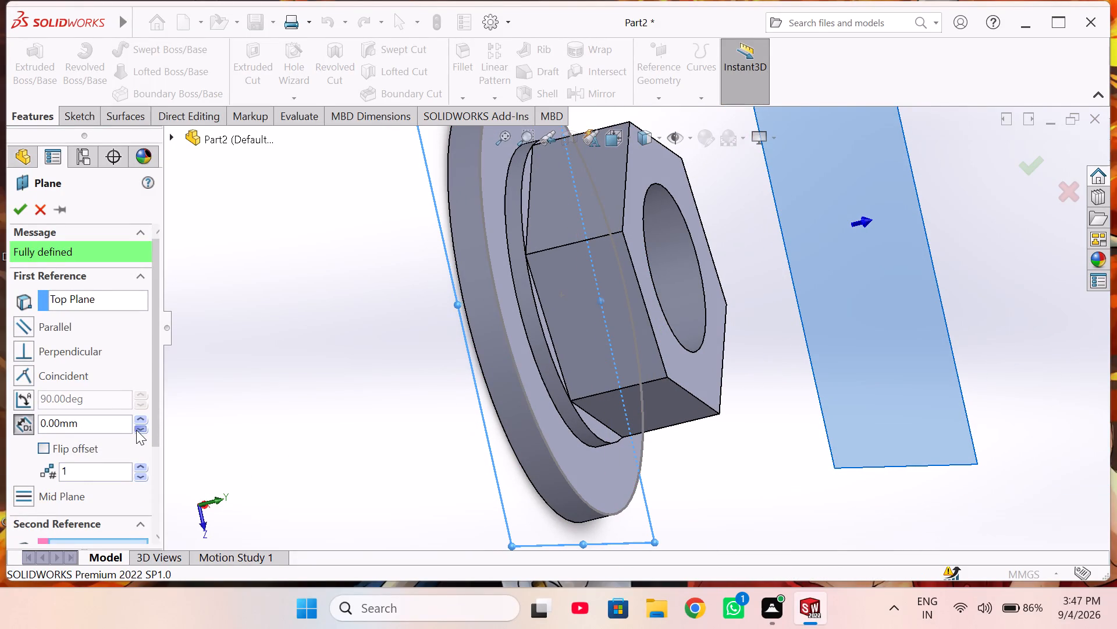
double_click(95, 423)
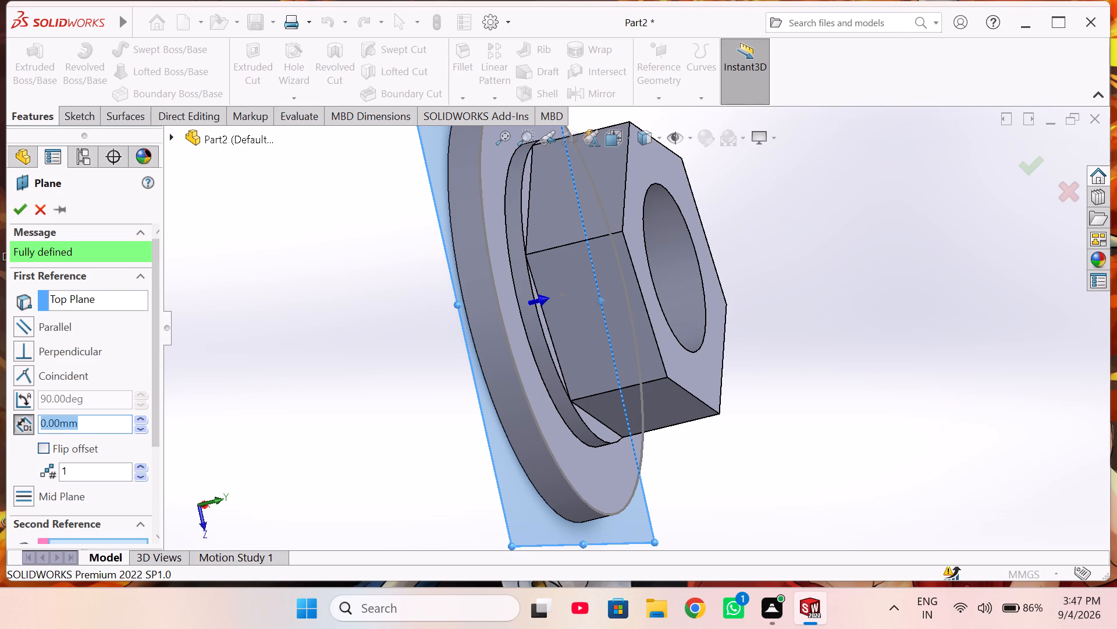
key("1")
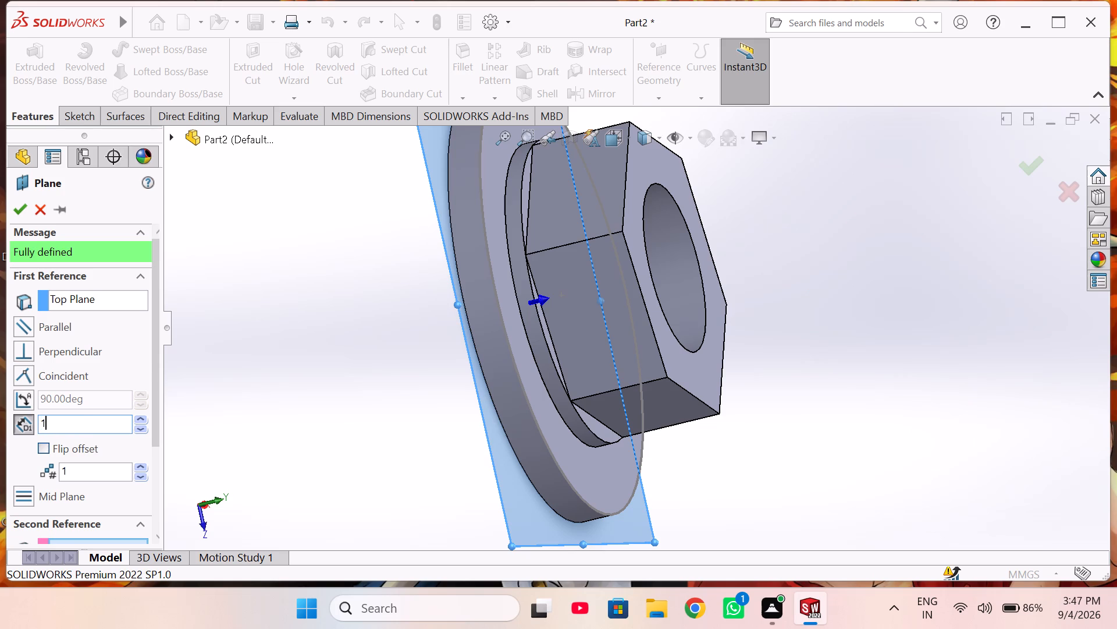
type(".5")
key("Return")
left_click(1036, 168)
Sketch on the new offset plane, convert the collar's circular edge into it, and finish the sketch.
middle_click_drag(905, 280, 874, 290)
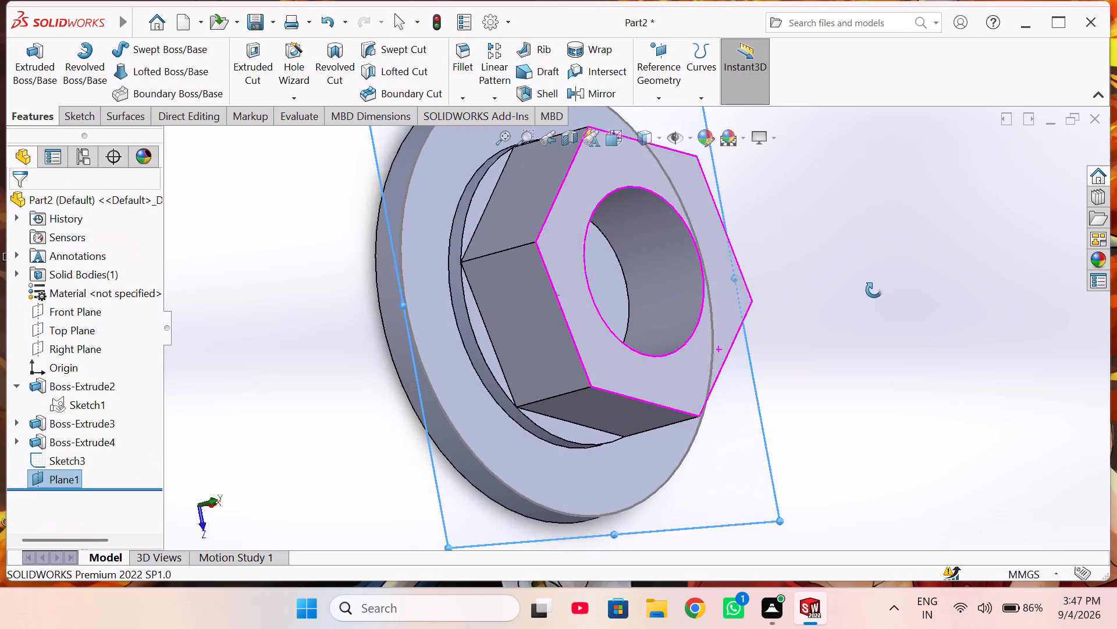
middle_click_drag(874, 290, 872, 291)
scroll(872, 291, "up", 1)
left_click(737, 447)
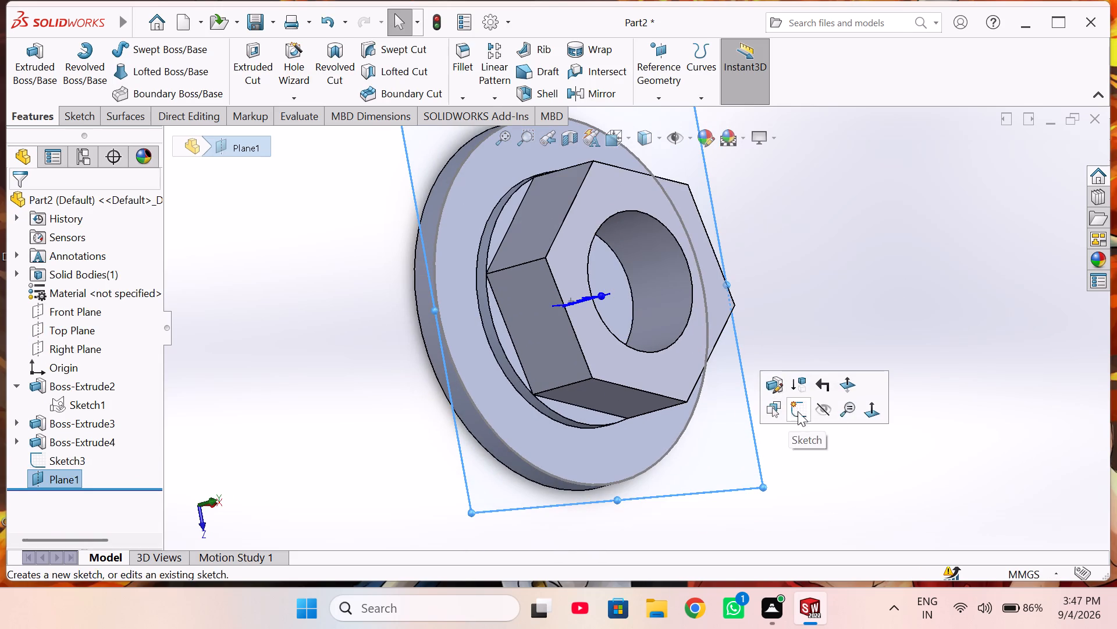
left_click(798, 411)
left_click(857, 449)
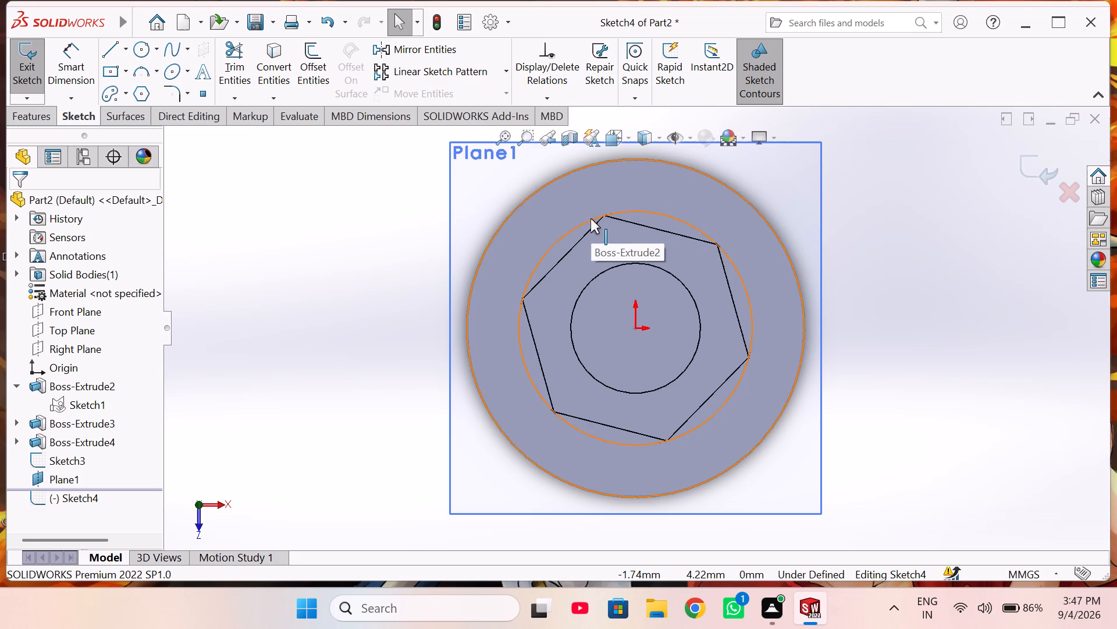
left_click(276, 70)
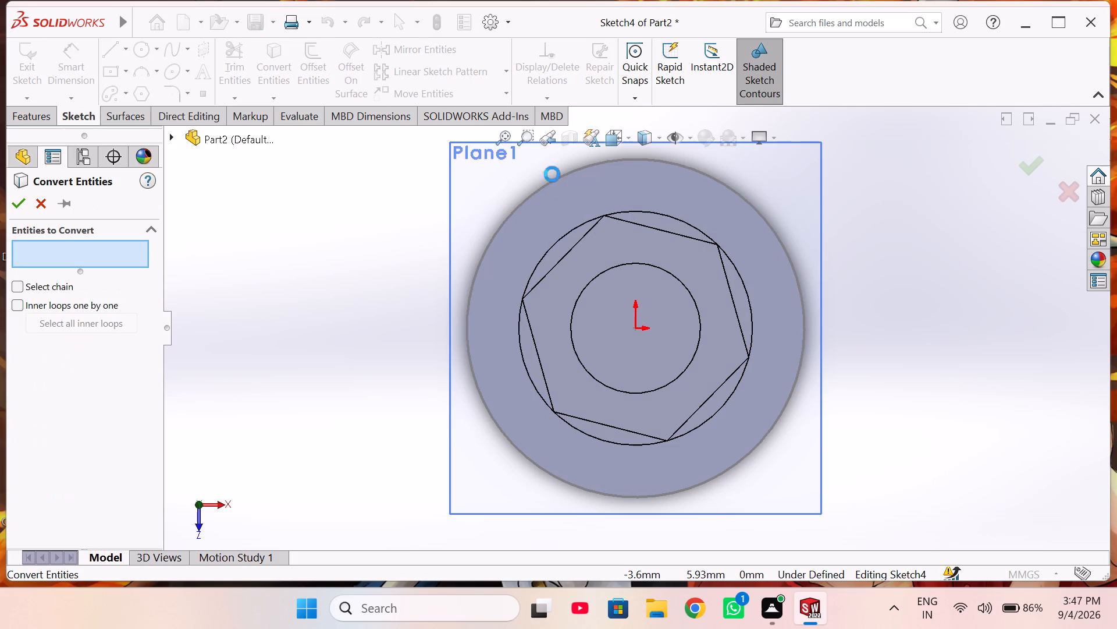
left_click(577, 227)
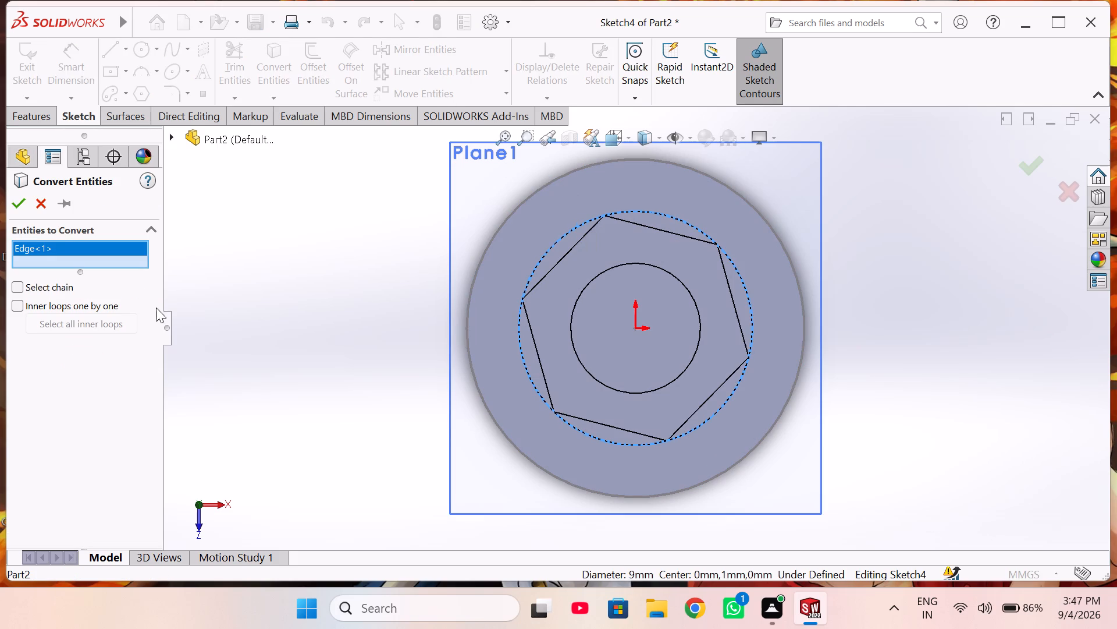
left_click(13, 206)
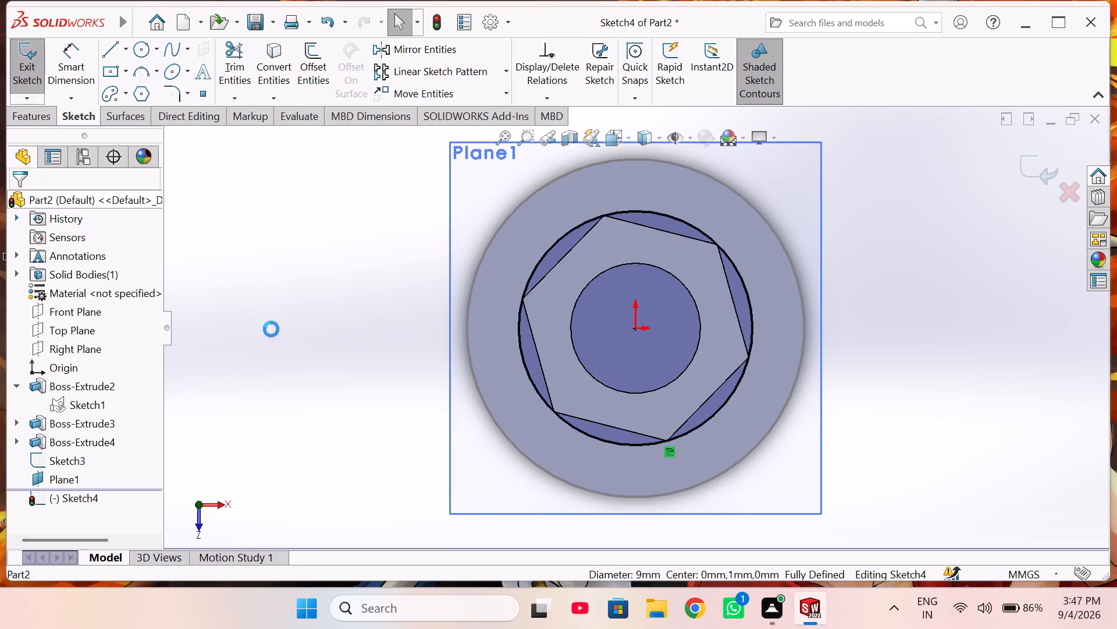
middle_click_drag(287, 335, 339, 314)
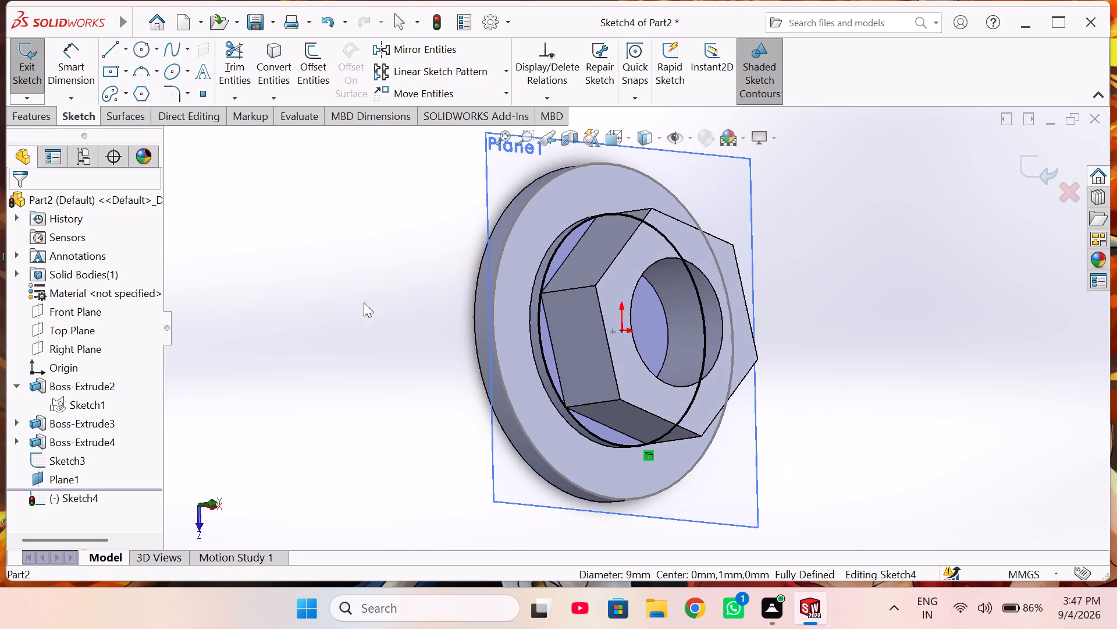
left_click(1029, 160)
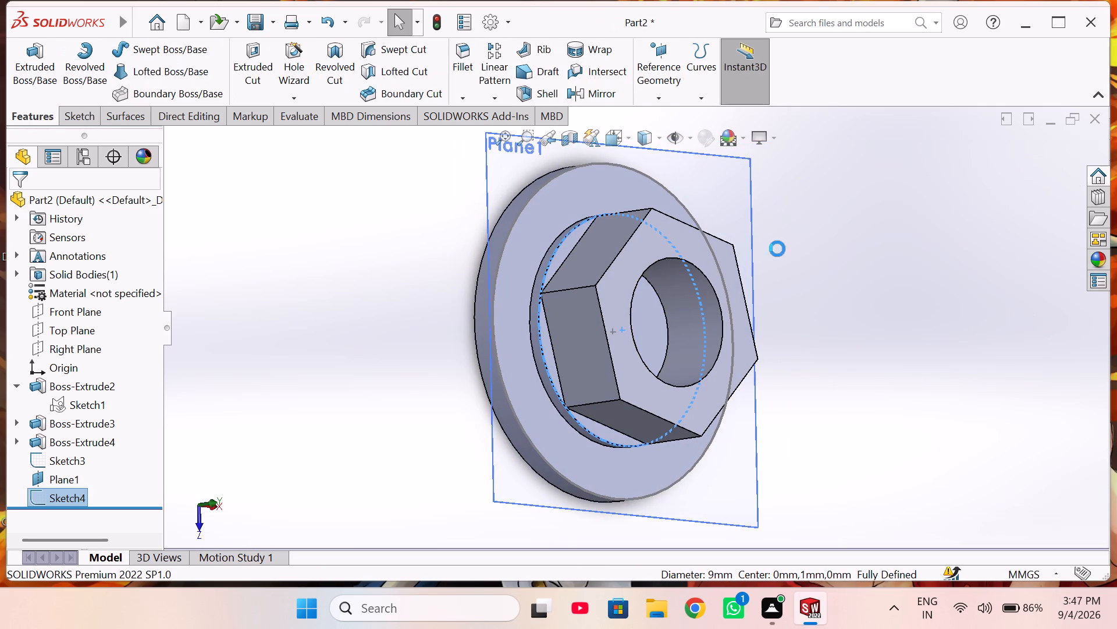
Start a loft from the collar circle sketch to the flange circle sketch and shift the connector along the flange circle.
left_click(161, 67)
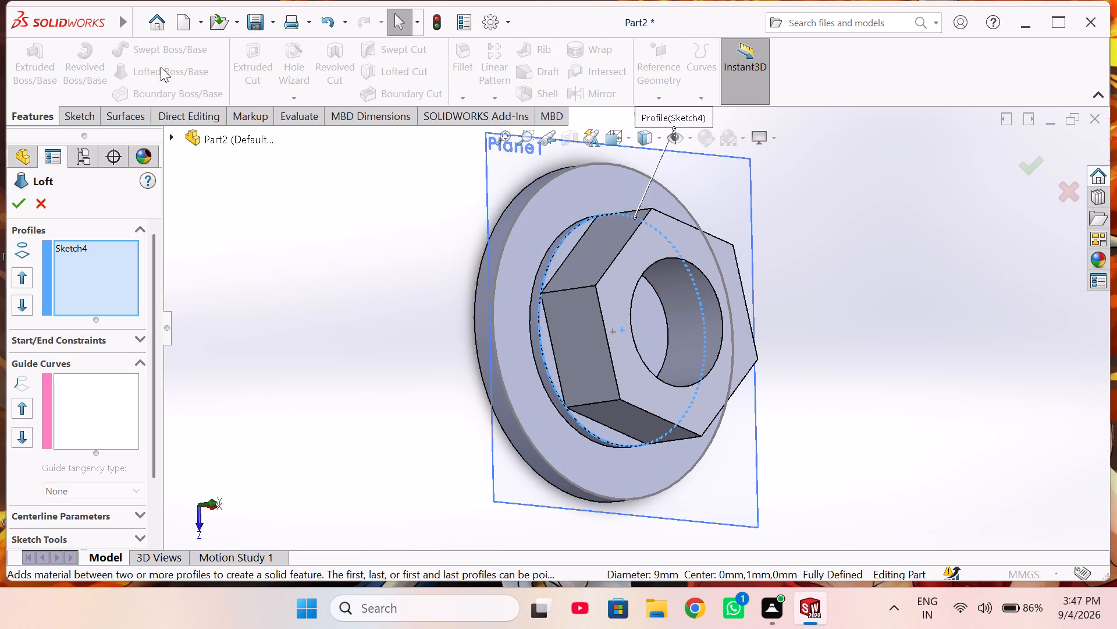
left_click(496, 277)
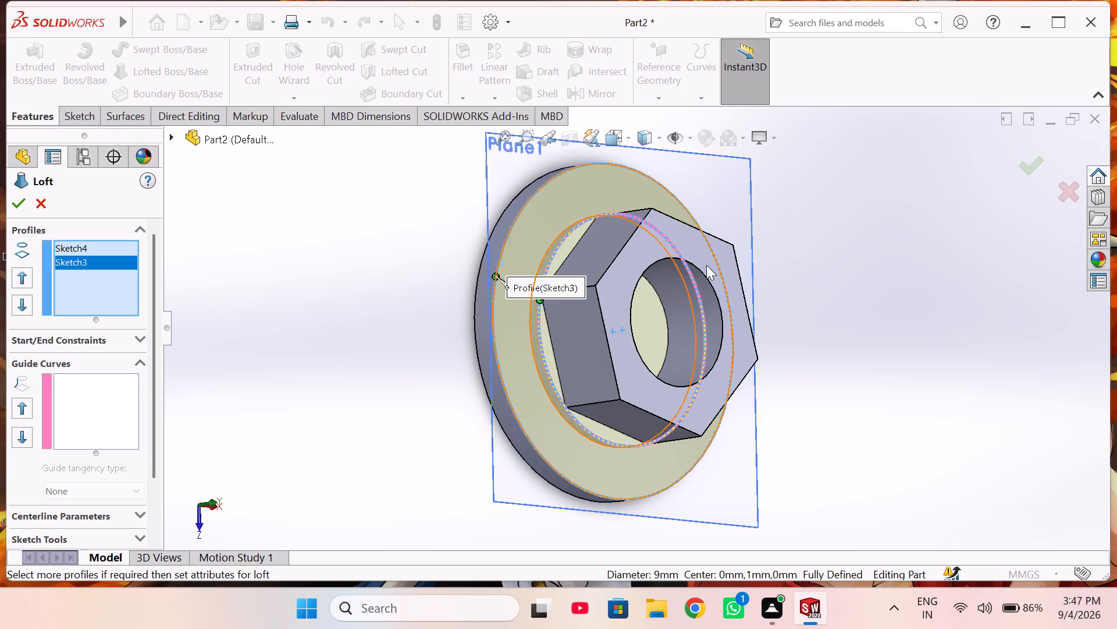
scroll(446, 262, "down", 2)
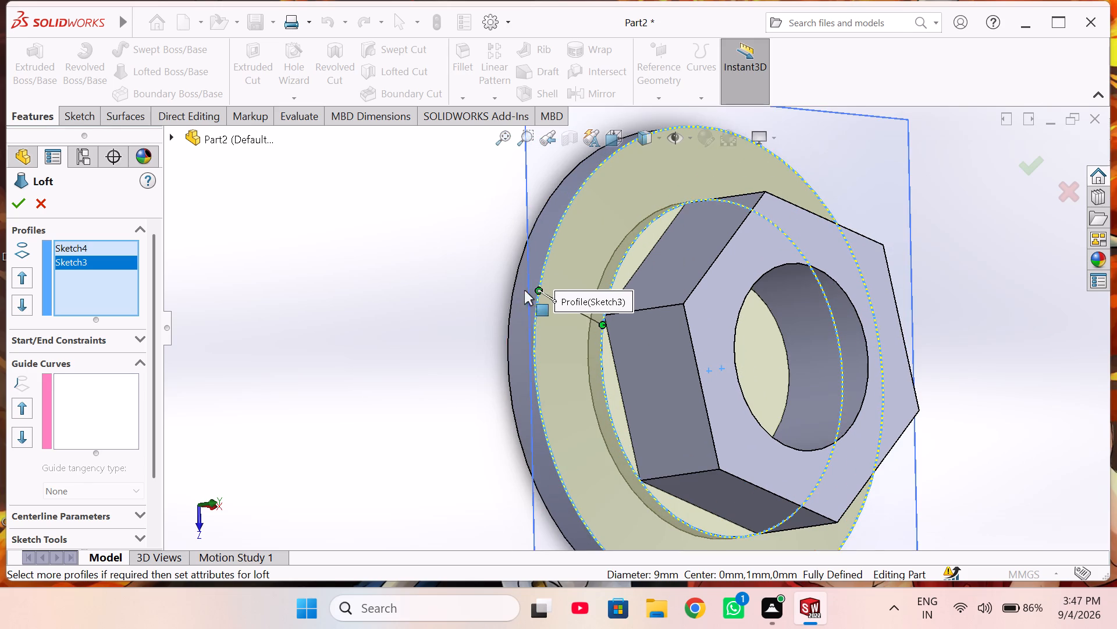
left_click_drag(539, 292, 537, 314)
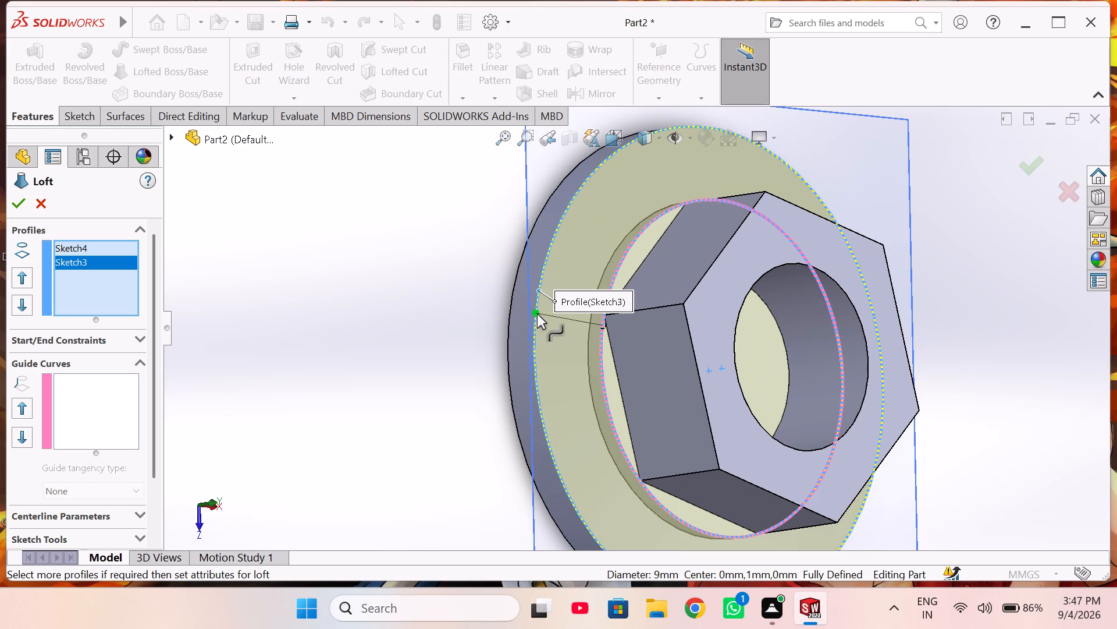
left_click_drag(537, 314, 536, 314)
left_click(495, 306)
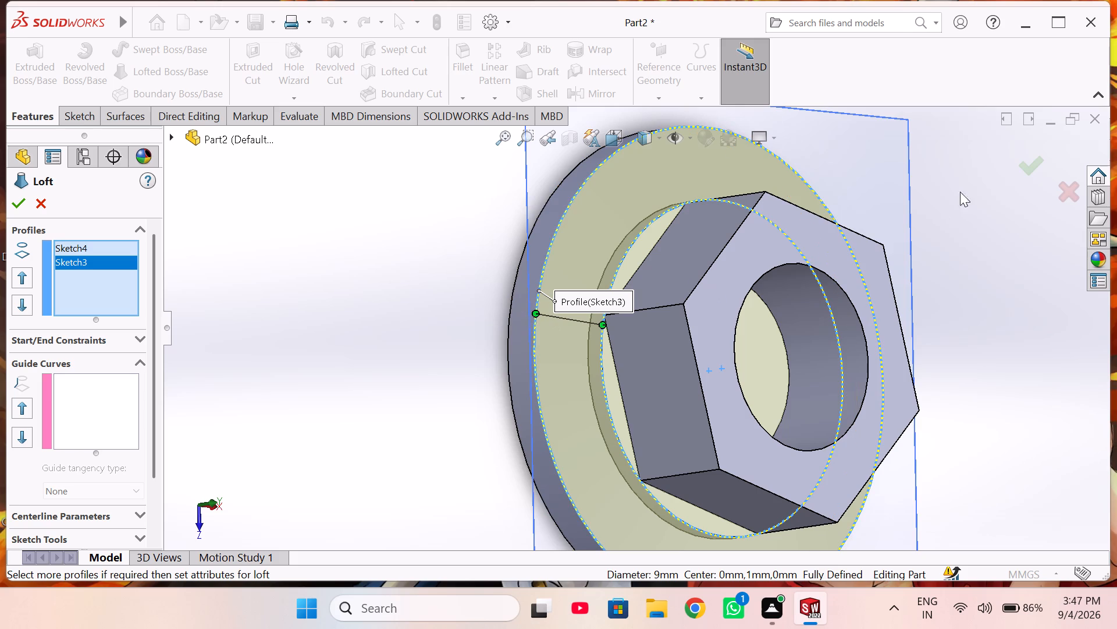
Align the loft connectors at the outermost points of the flange and collar circles in the front view, and create the loft.
scroll(986, 292, "up", 2)
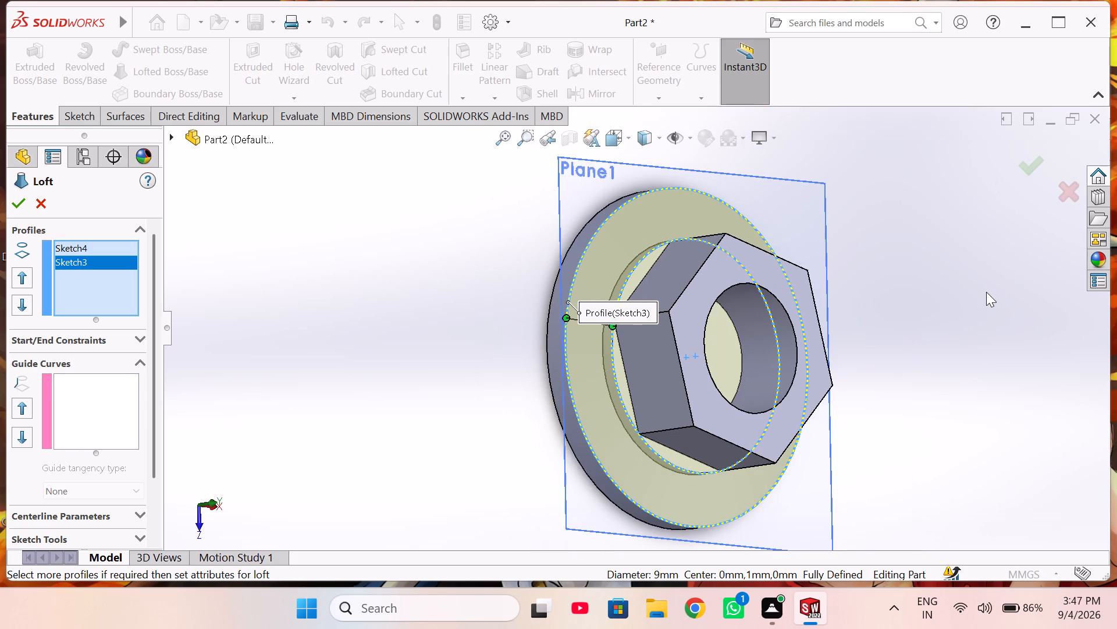
key("ctrl+1")
scroll(457, 381, "down", 6)
scroll(572, 331, "down", 1)
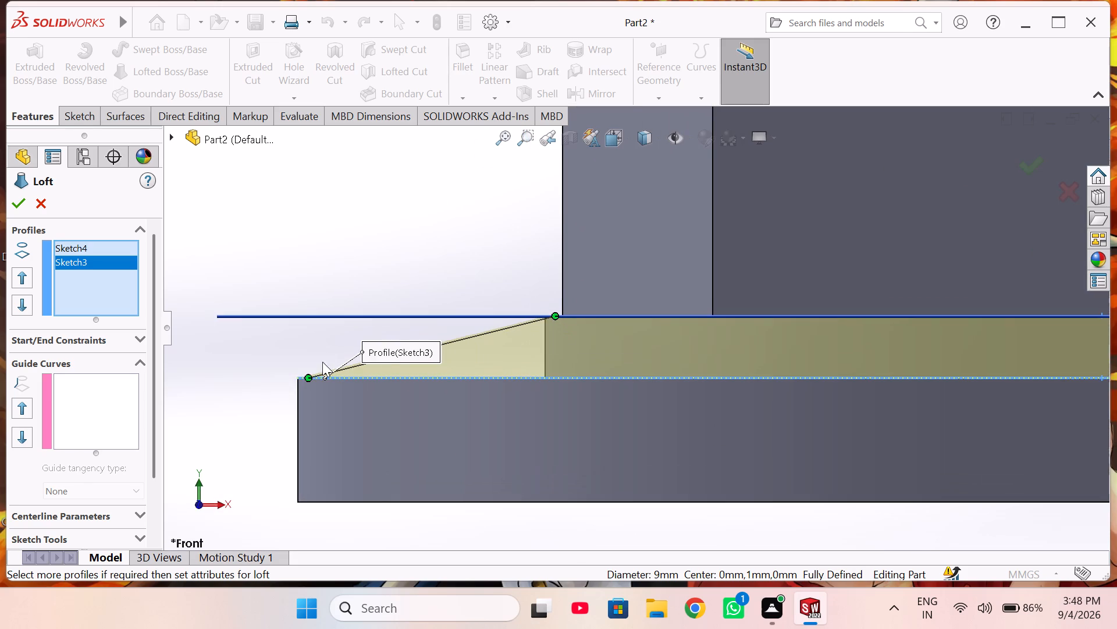
left_click_drag(309, 375, 286, 379)
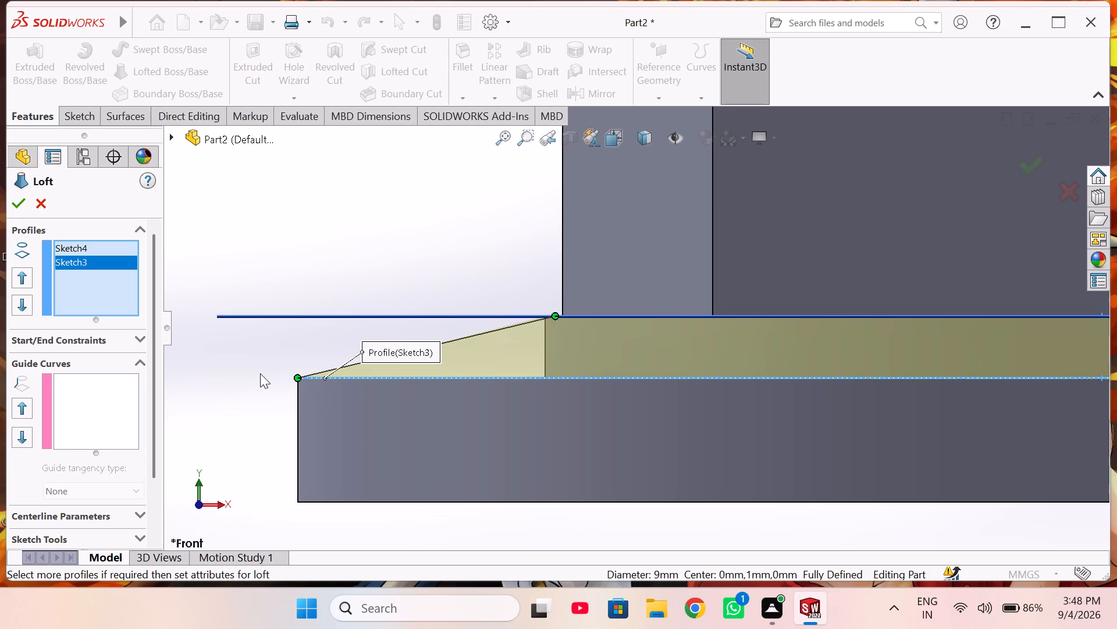
left_click(260, 373)
left_click_drag(553, 314, 500, 282)
scroll(495, 308, "up", 3)
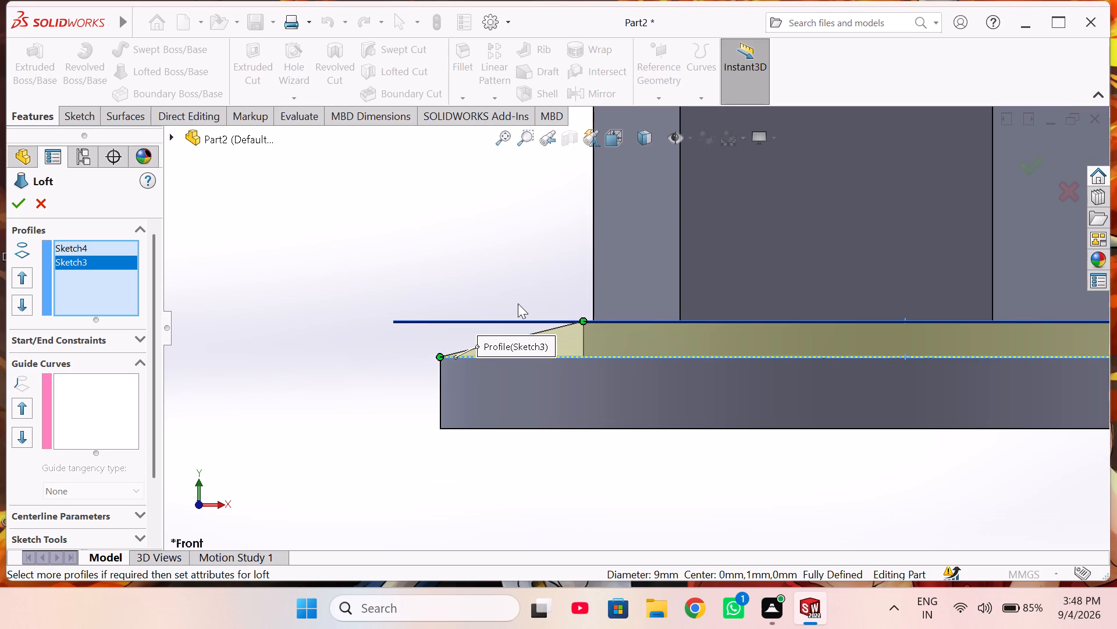
left_click(1027, 169)
Hide the offset reference plane.
scroll(921, 268, "up", 2)
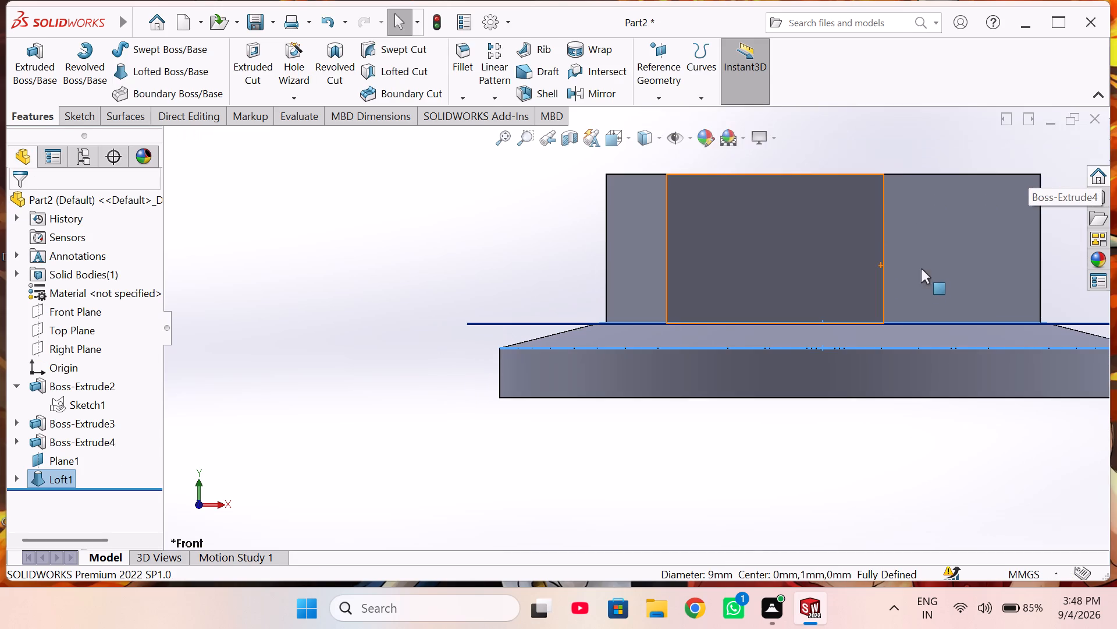
left_click(804, 433)
middle_click_drag(759, 421, 757, 467)
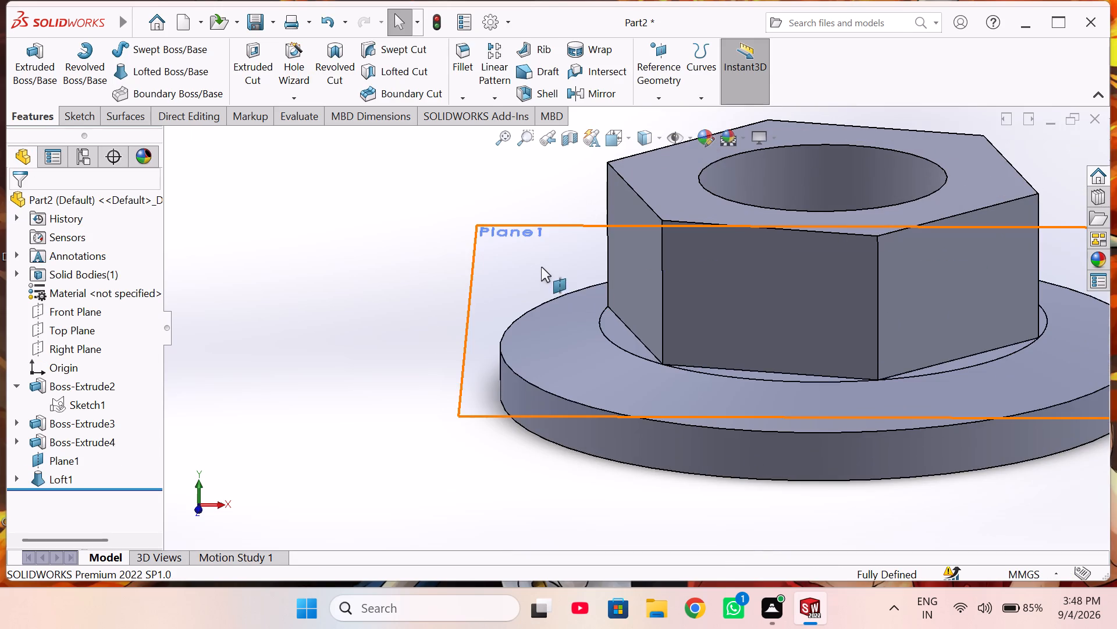
right_click(541, 267)
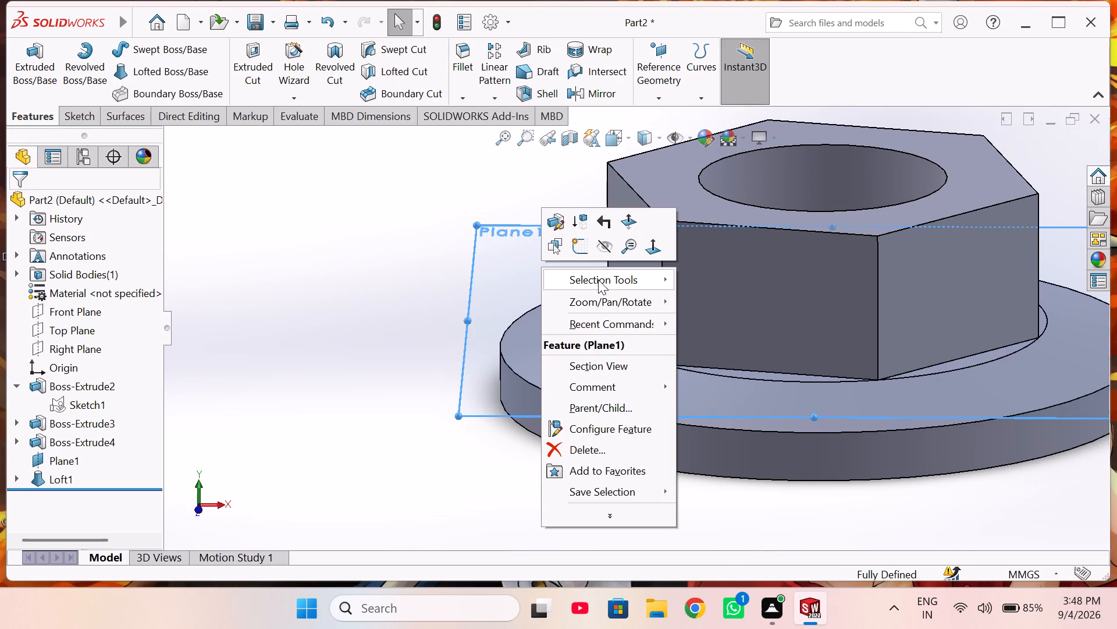
left_click(609, 246)
Examine the lofted transition and the flange's rim and underside from several angles.
middle_click_drag(535, 460, 550, 413)
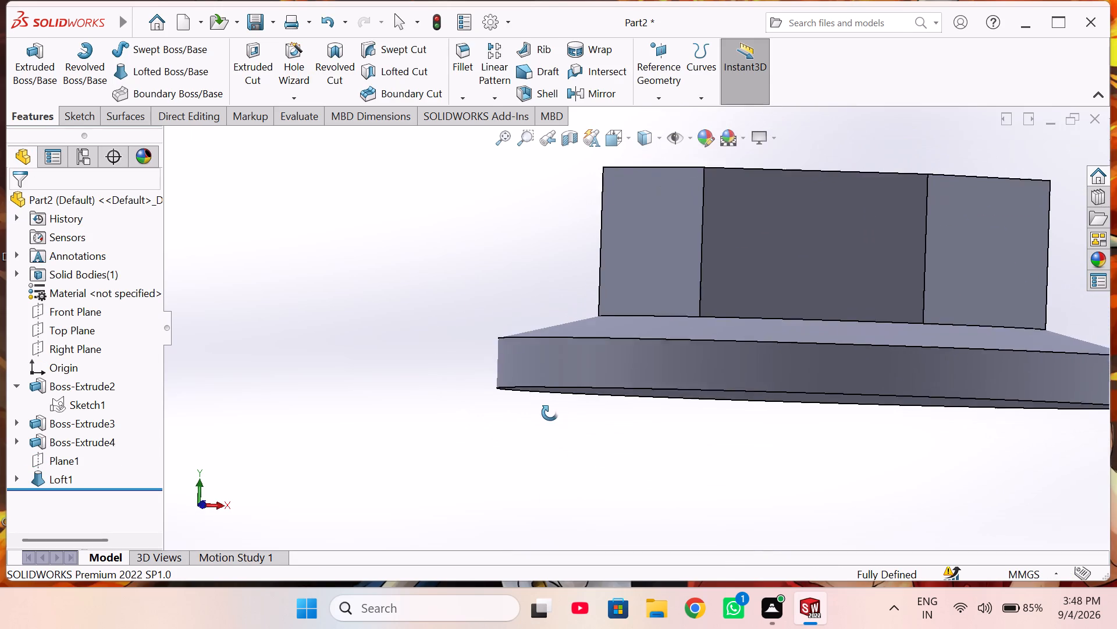
middle_click_drag(550, 413, 540, 417)
scroll(539, 418, "up", 3)
middle_click_drag(548, 418, 569, 324)
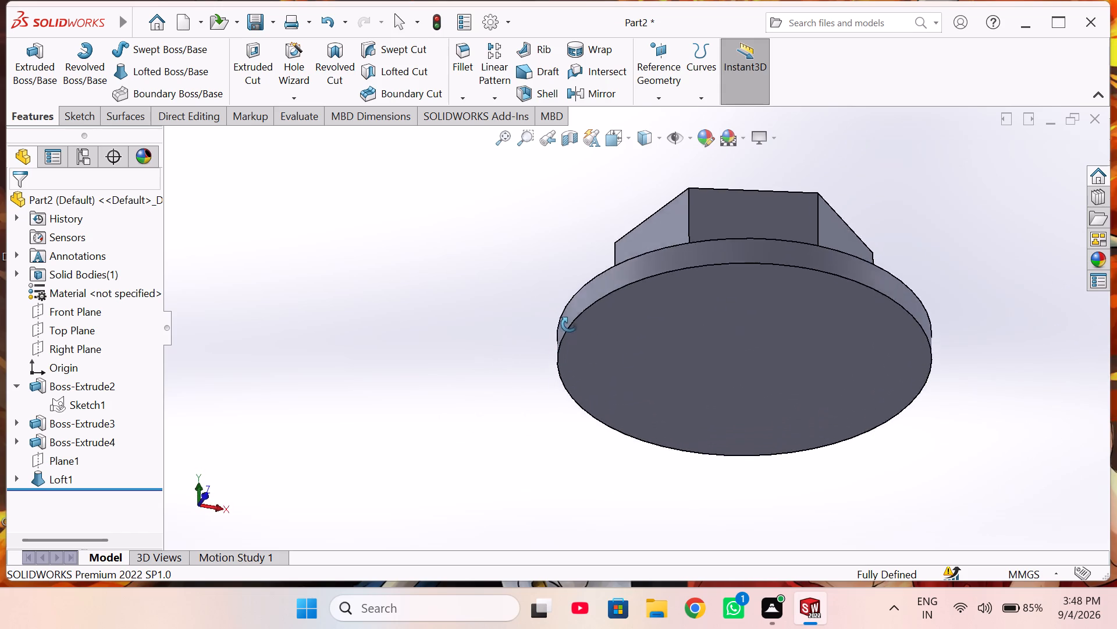
middle_click_drag(569, 324, 564, 425)
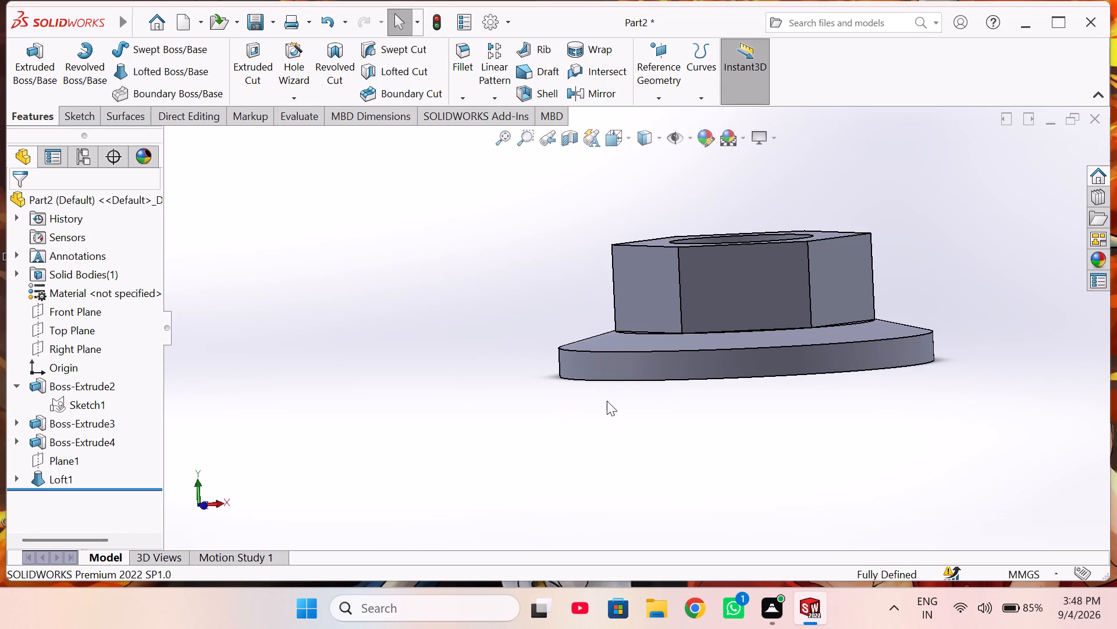
middle_click_drag(607, 401, 631, 398)
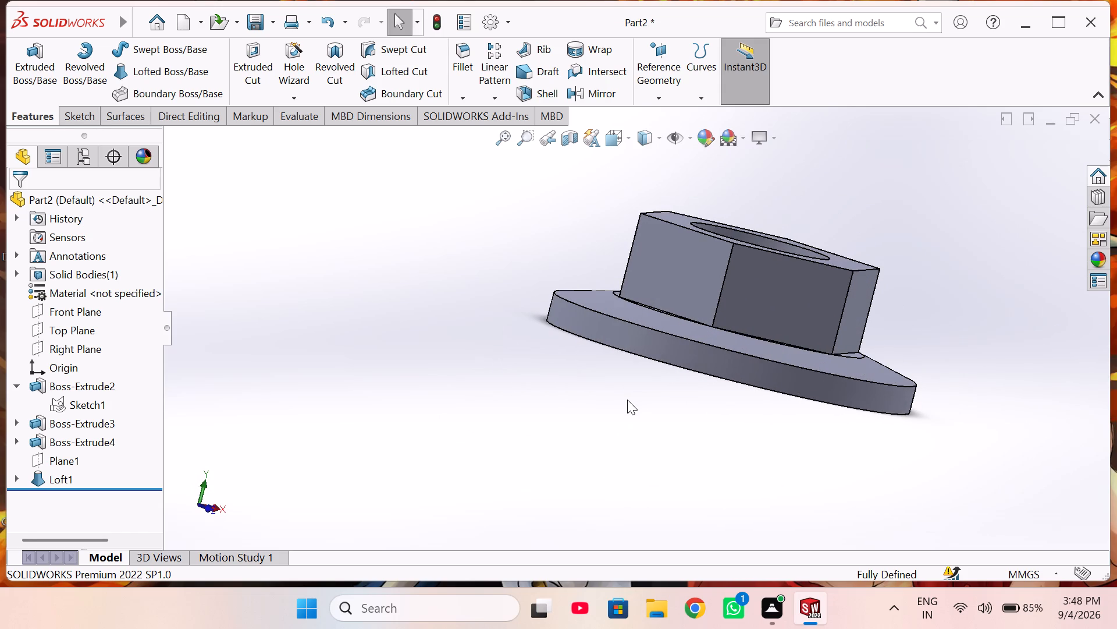
middle_click_drag(632, 408, 636, 391)
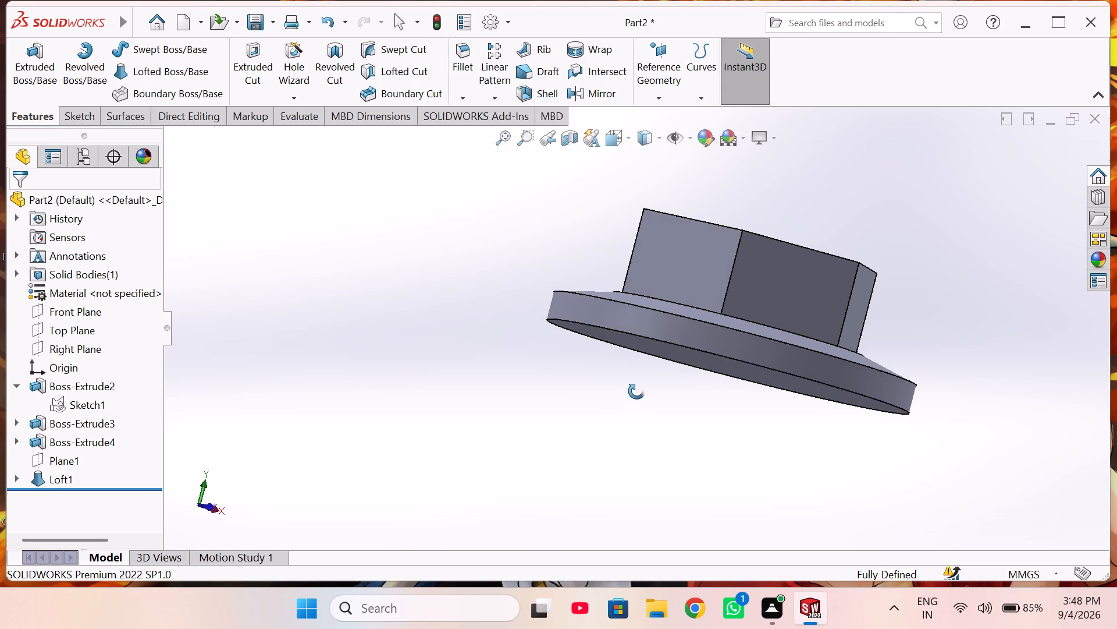
middle_click_drag(636, 391, 632, 394)
Set the flange extrusion's thickness to 0.5 mm and rebuild the part.
left_click(634, 330)
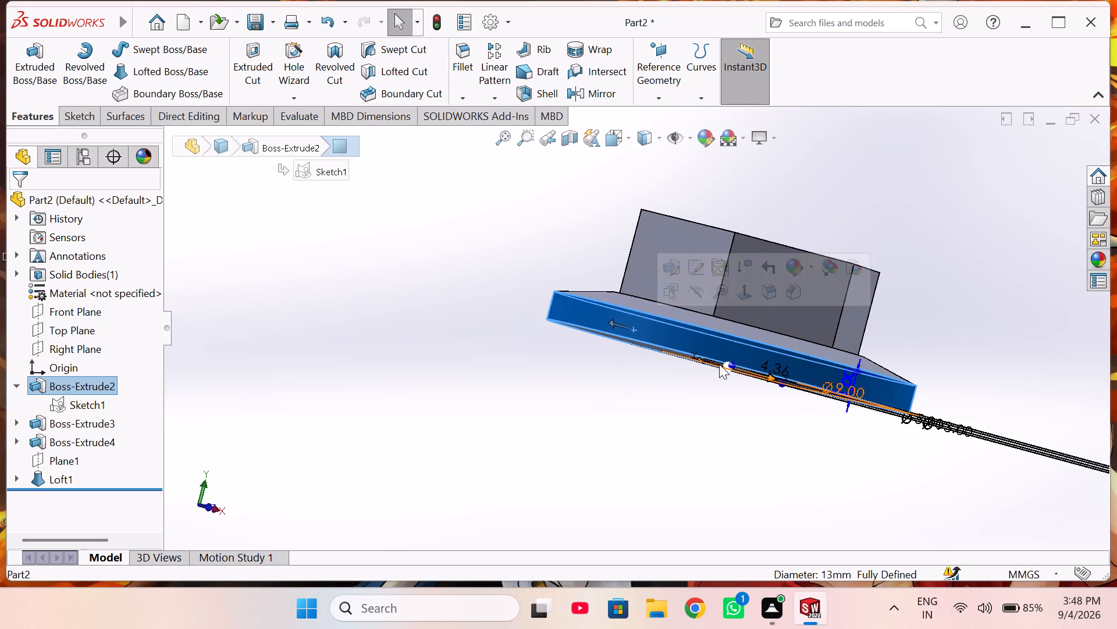
scroll(897, 394, "down", 3)
scroll(850, 369, "down", 2)
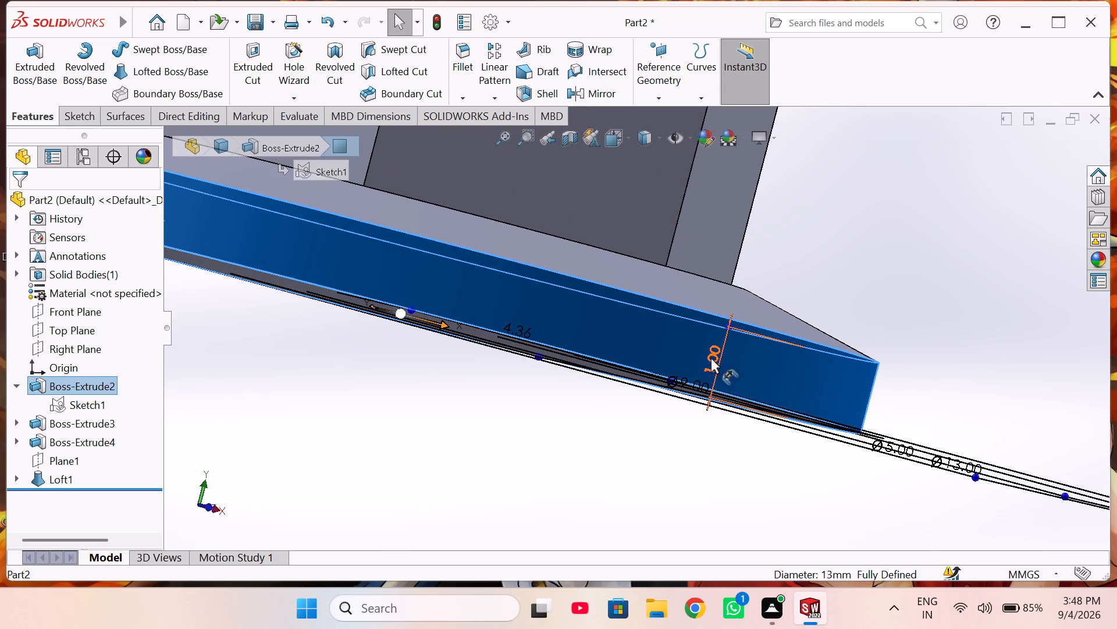
double_click(713, 358)
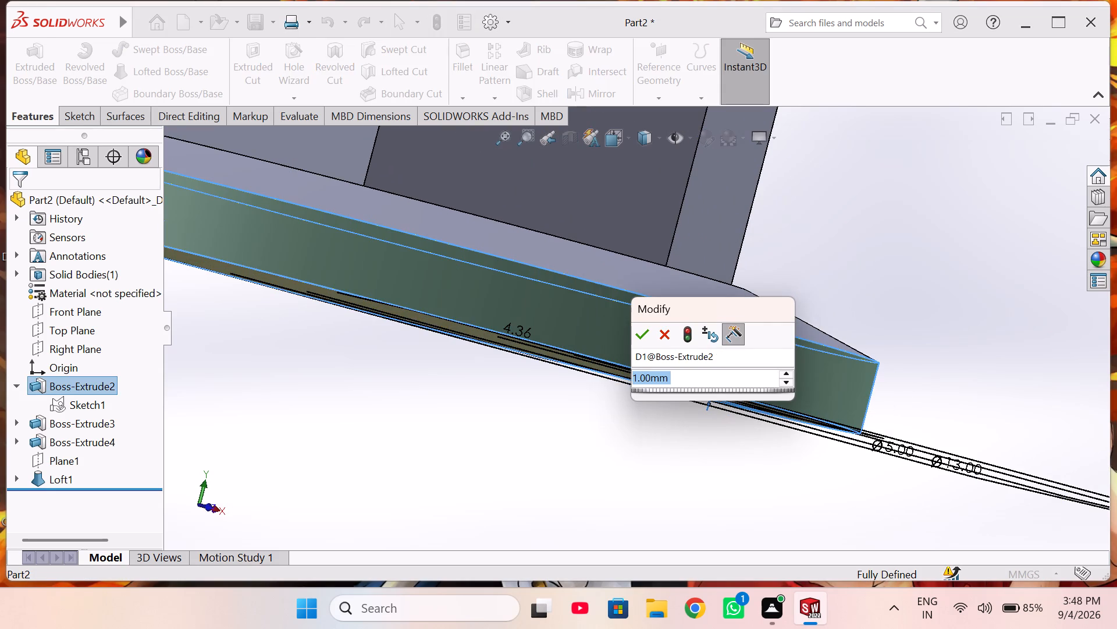
key("5")
key("BackSpace")
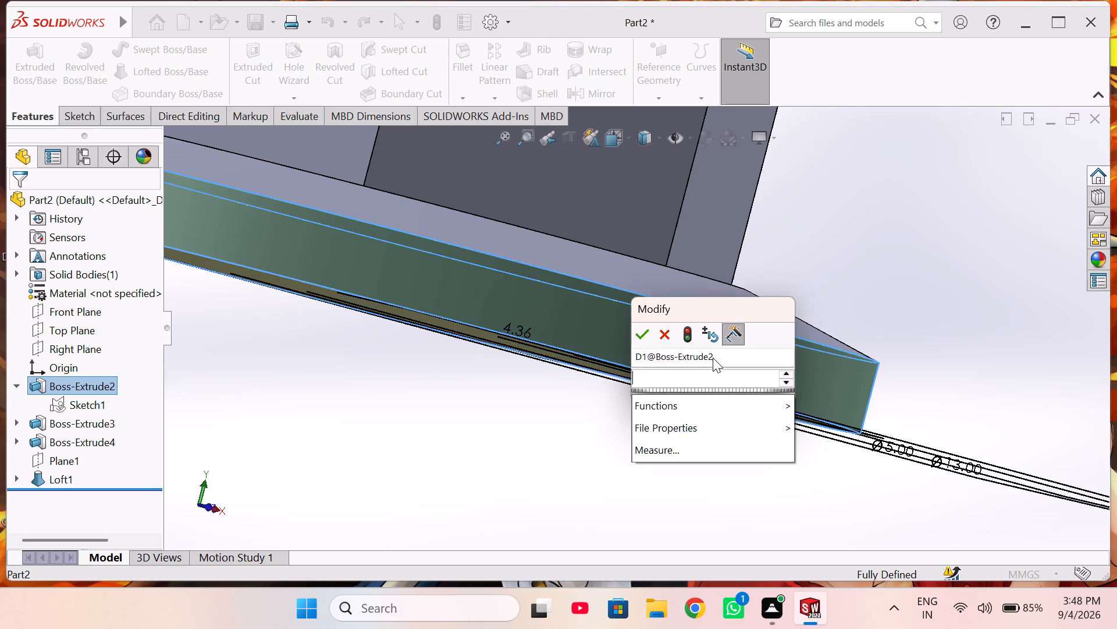
type(".5")
key("Return")
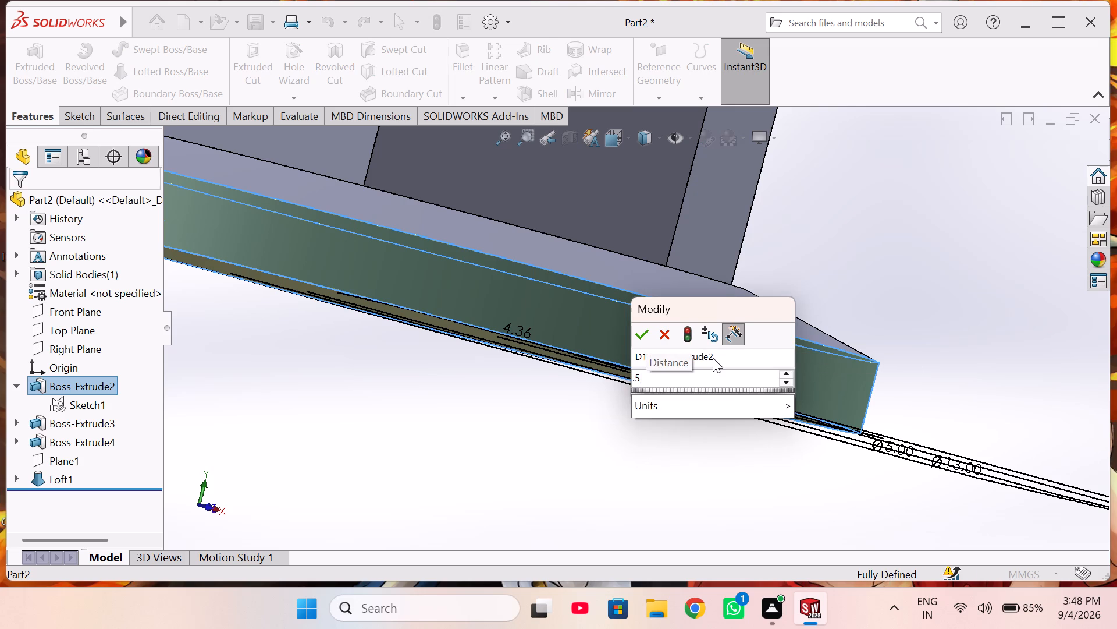
scroll(602, 363, "up", 2)
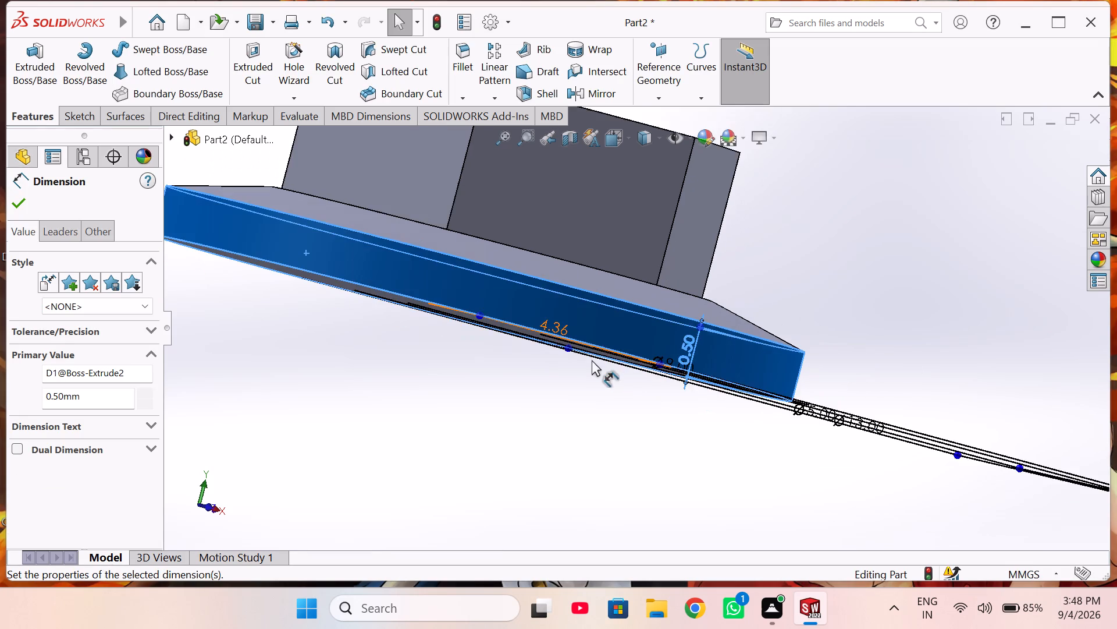
scroll(588, 360, "up", 2)
left_click(435, 27)
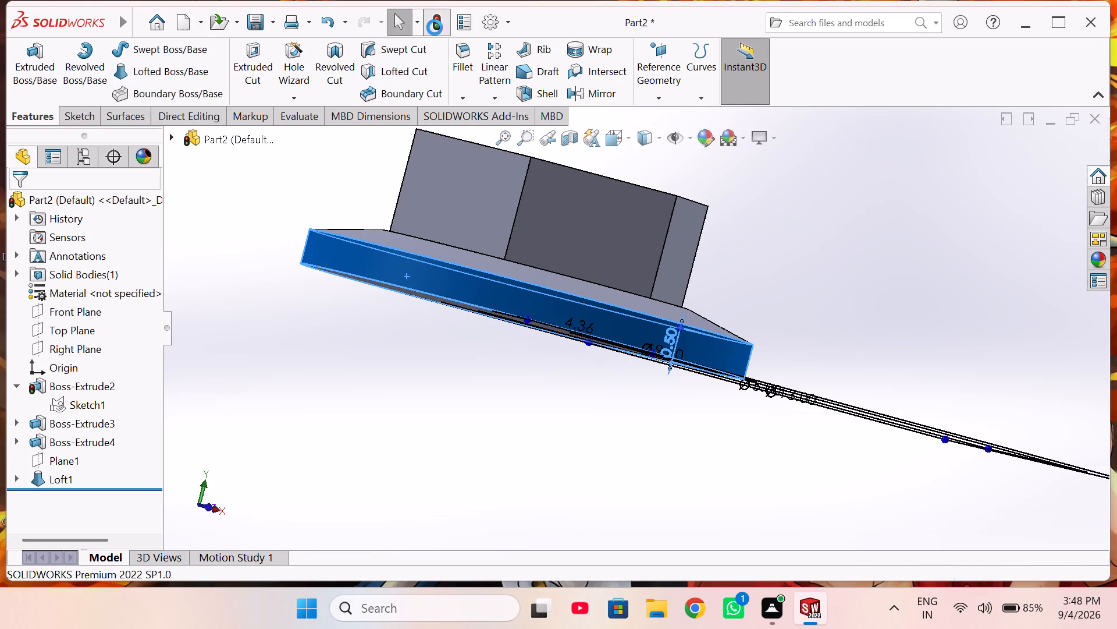
left_click(351, 318)
Select the circular face at the bottom of the nut's hole and hide the body it belongs to.
middle_click_drag(381, 328, 406, 316)
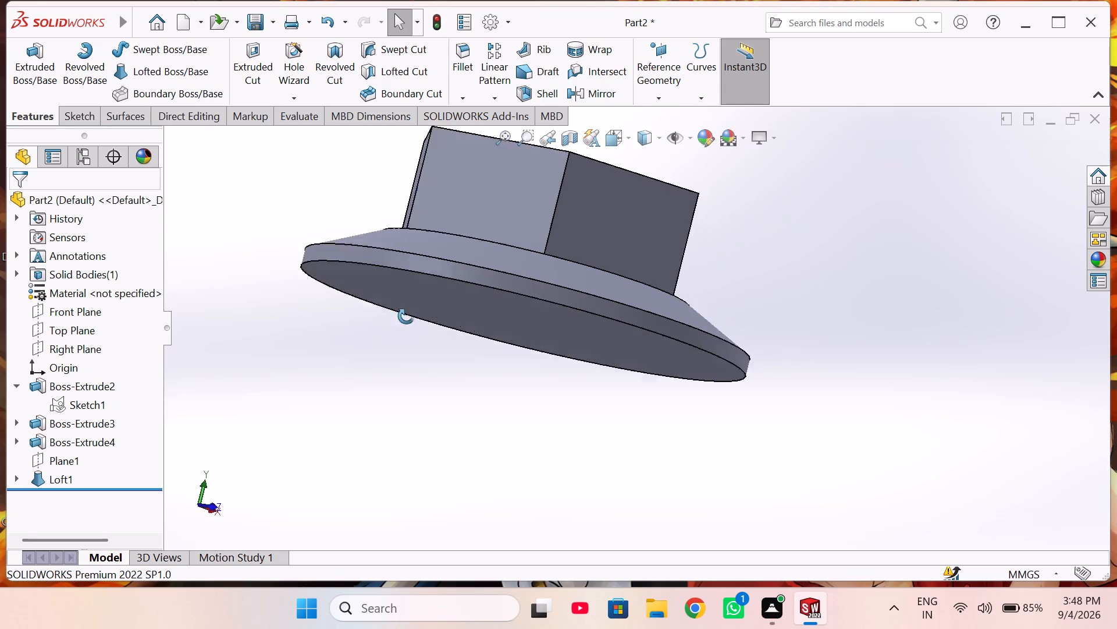
middle_click_drag(406, 316, 568, 269)
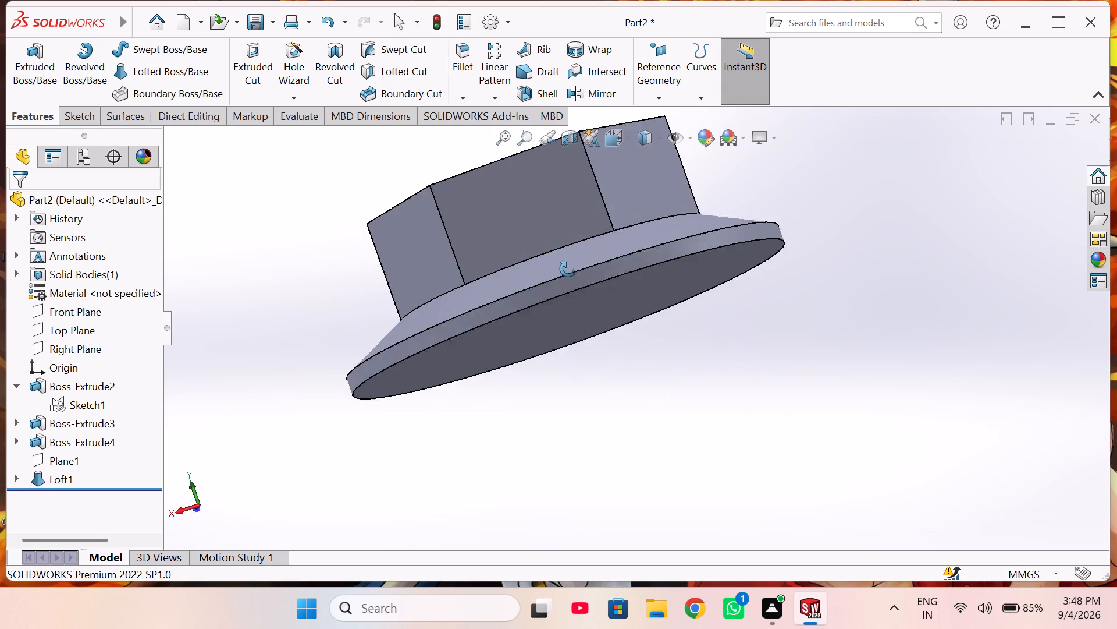
middle_click_drag(568, 269, 628, 416)
middle_click_drag(499, 181, 542, 294)
scroll(536, 290, "up", 1)
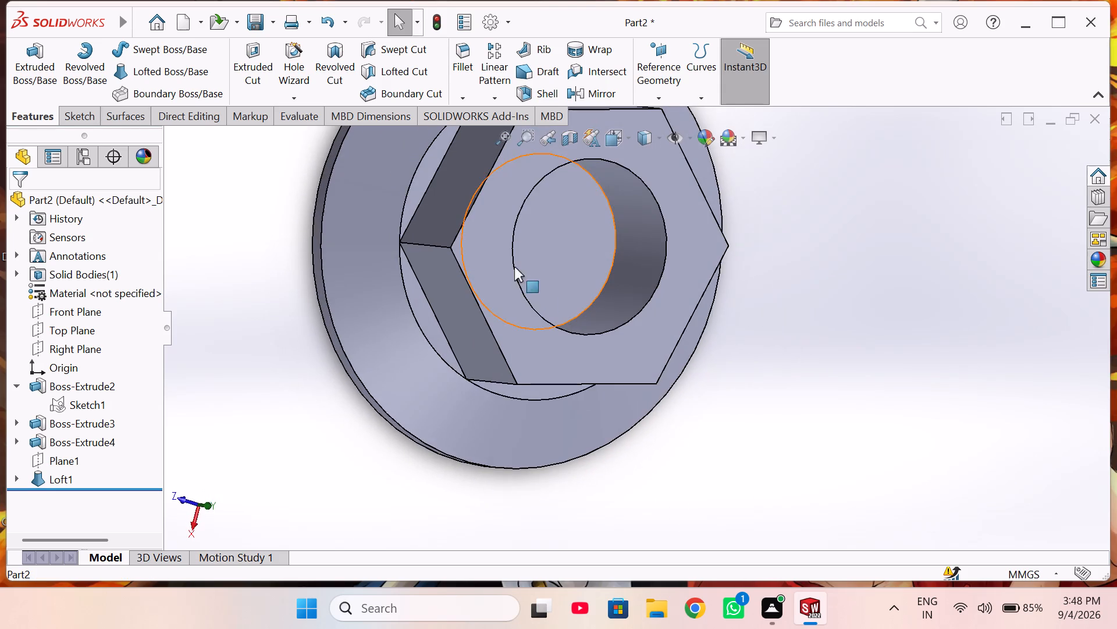
middle_click_drag(518, 243, 494, 232)
middle_click_drag(619, 218, 609, 222)
left_click(610, 222)
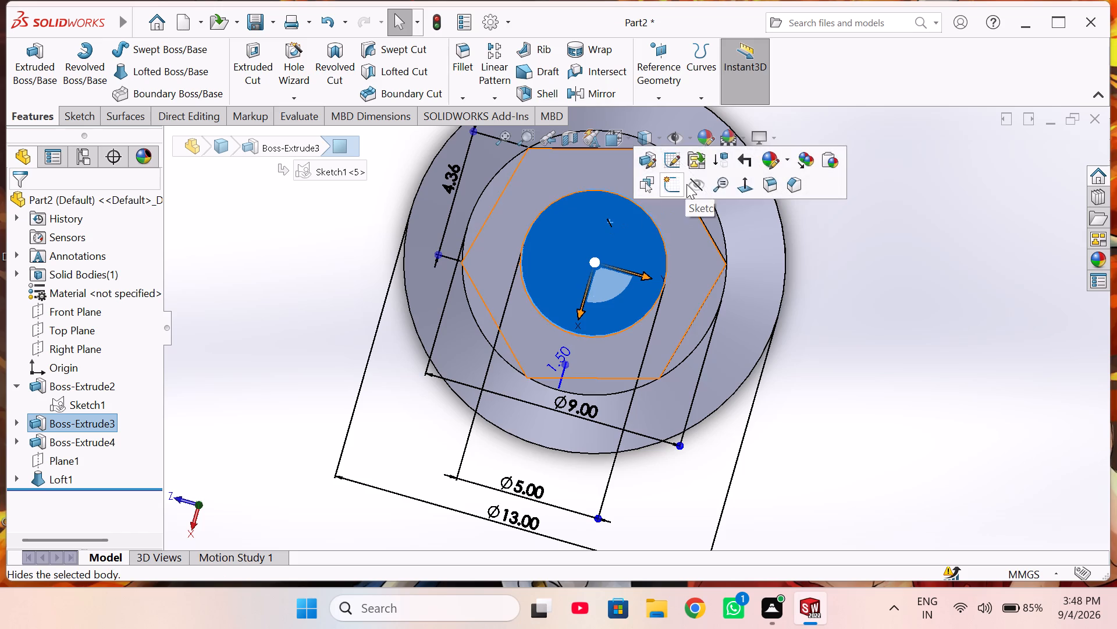
left_click(686, 184)
right_click(555, 223)
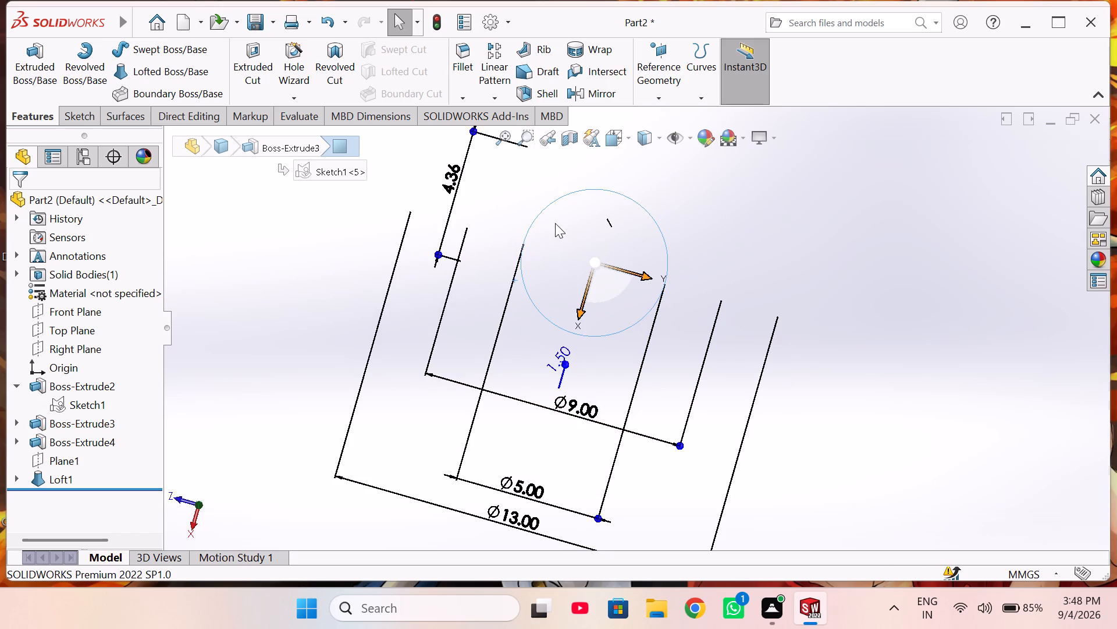
left_click(625, 199)
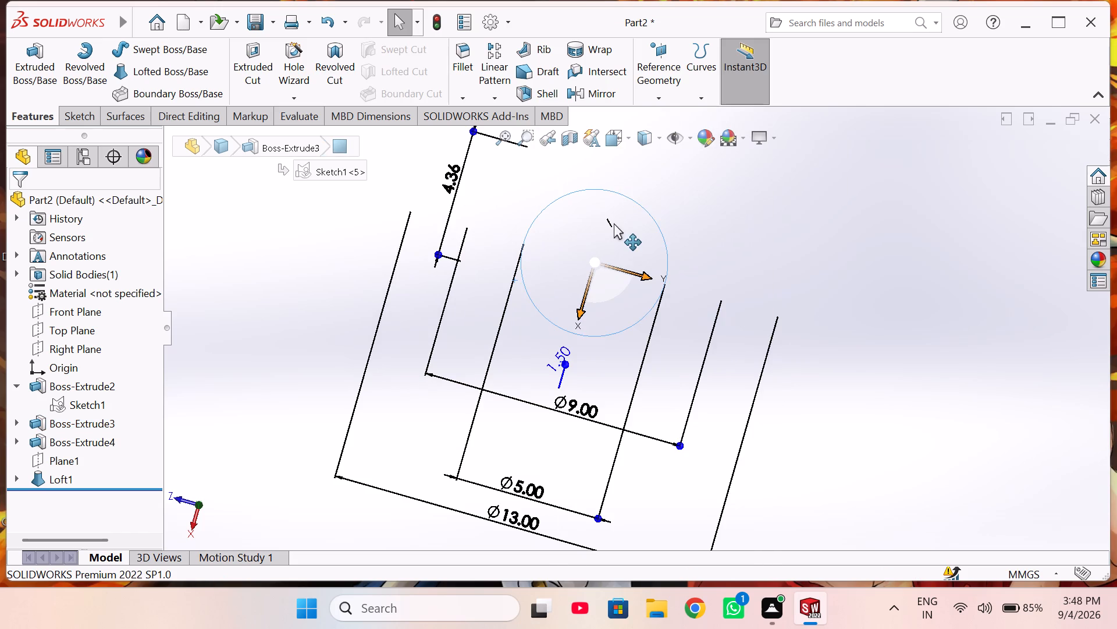
right_click(585, 211)
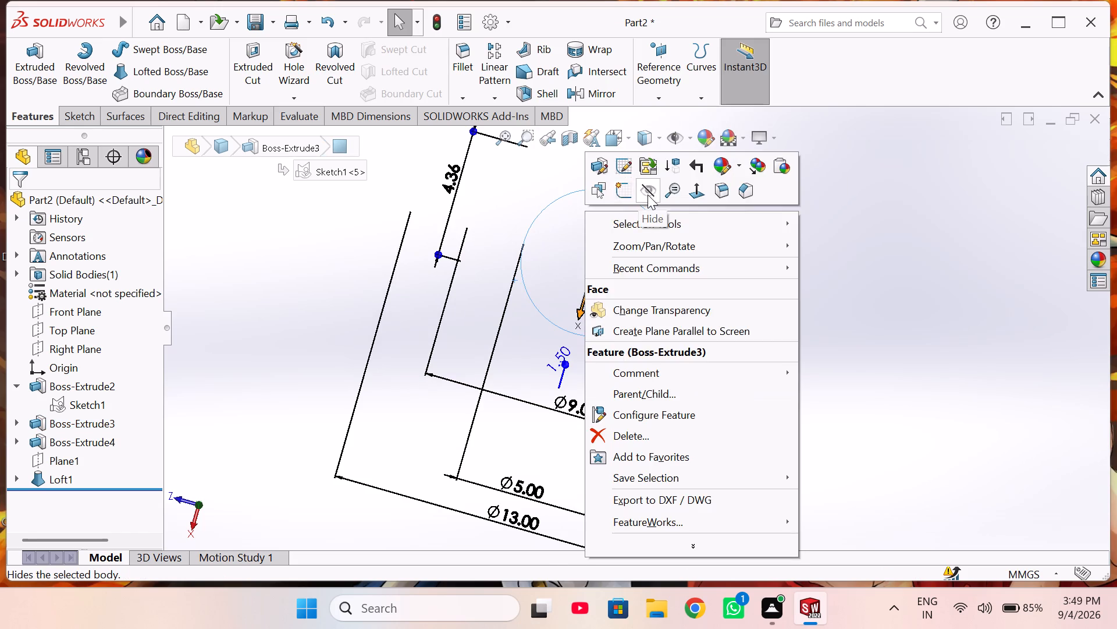
left_click(648, 195)
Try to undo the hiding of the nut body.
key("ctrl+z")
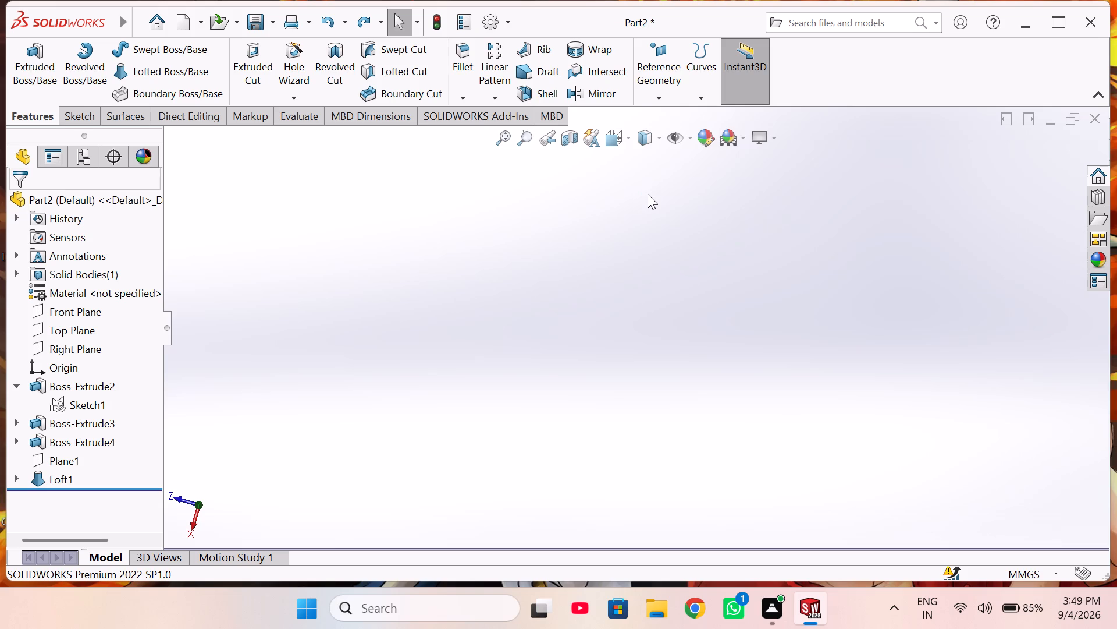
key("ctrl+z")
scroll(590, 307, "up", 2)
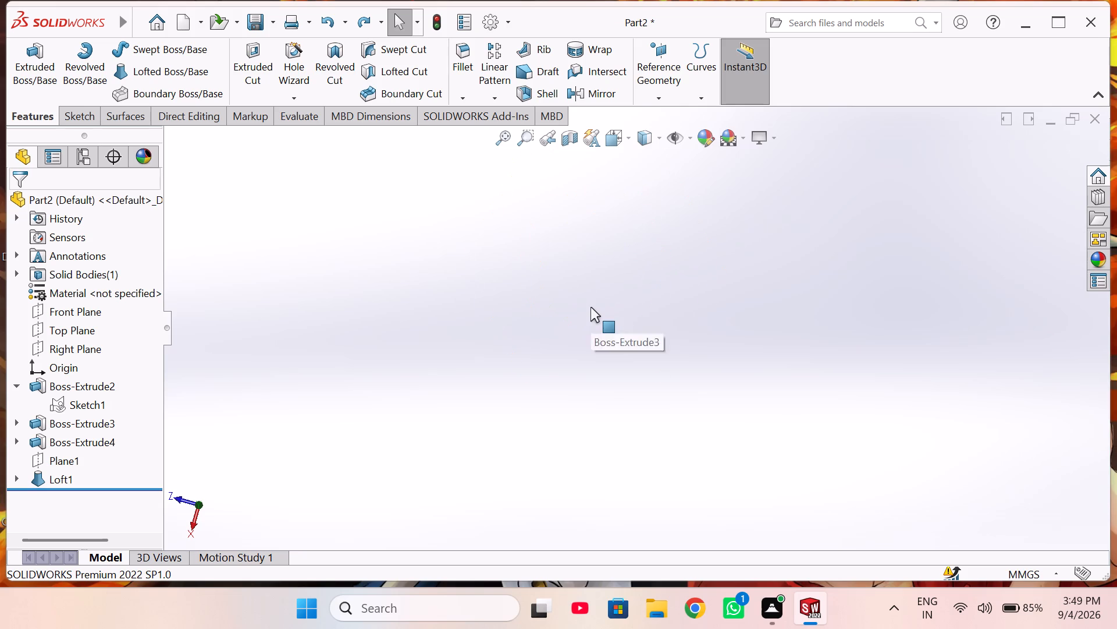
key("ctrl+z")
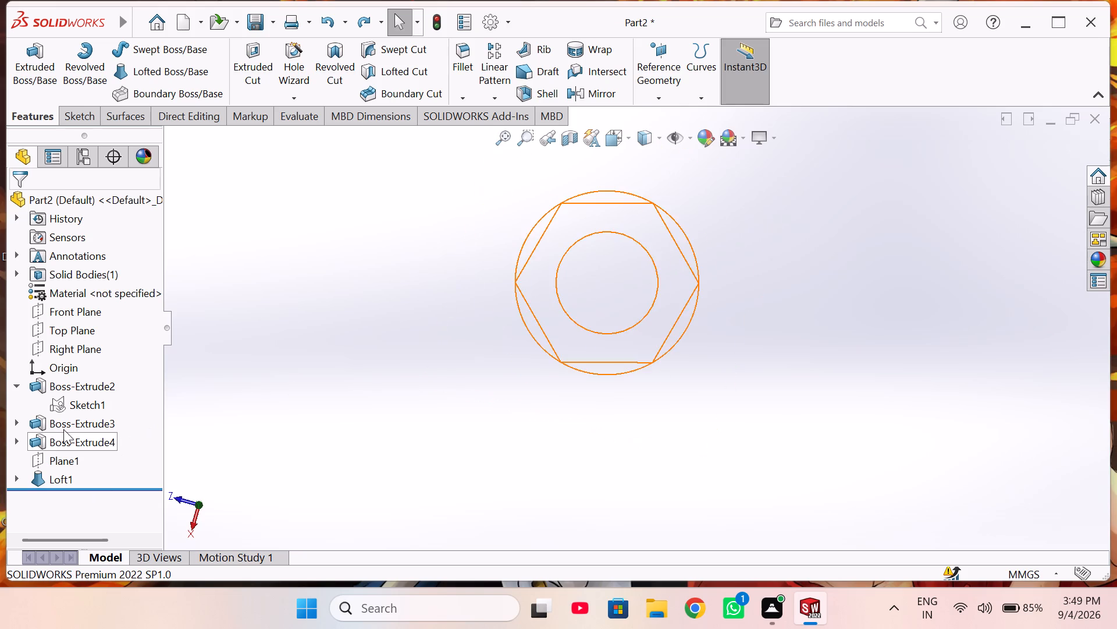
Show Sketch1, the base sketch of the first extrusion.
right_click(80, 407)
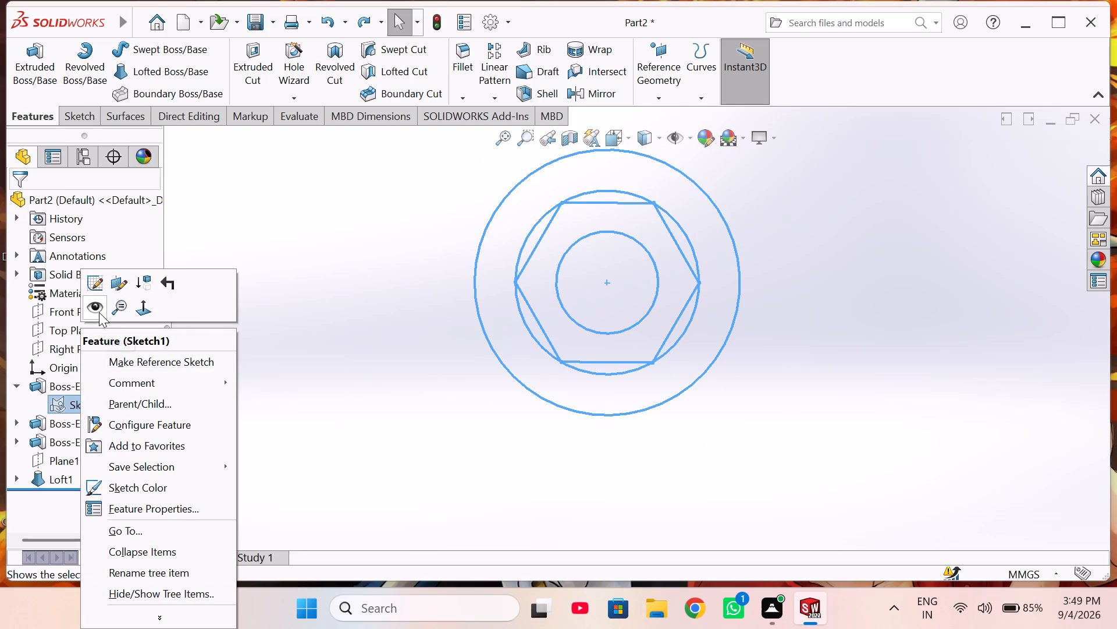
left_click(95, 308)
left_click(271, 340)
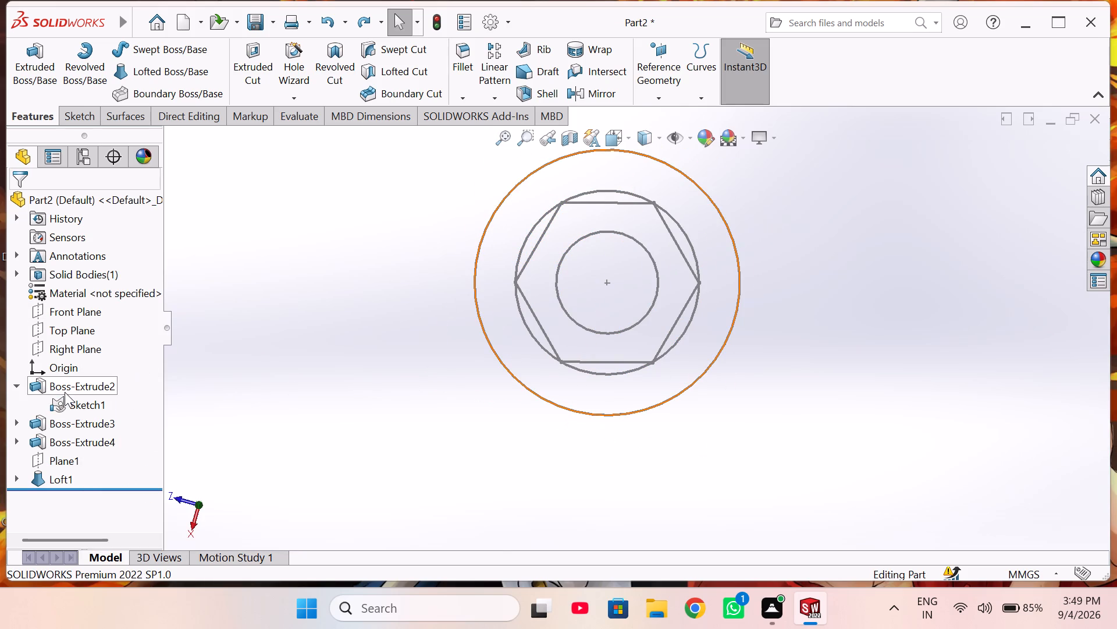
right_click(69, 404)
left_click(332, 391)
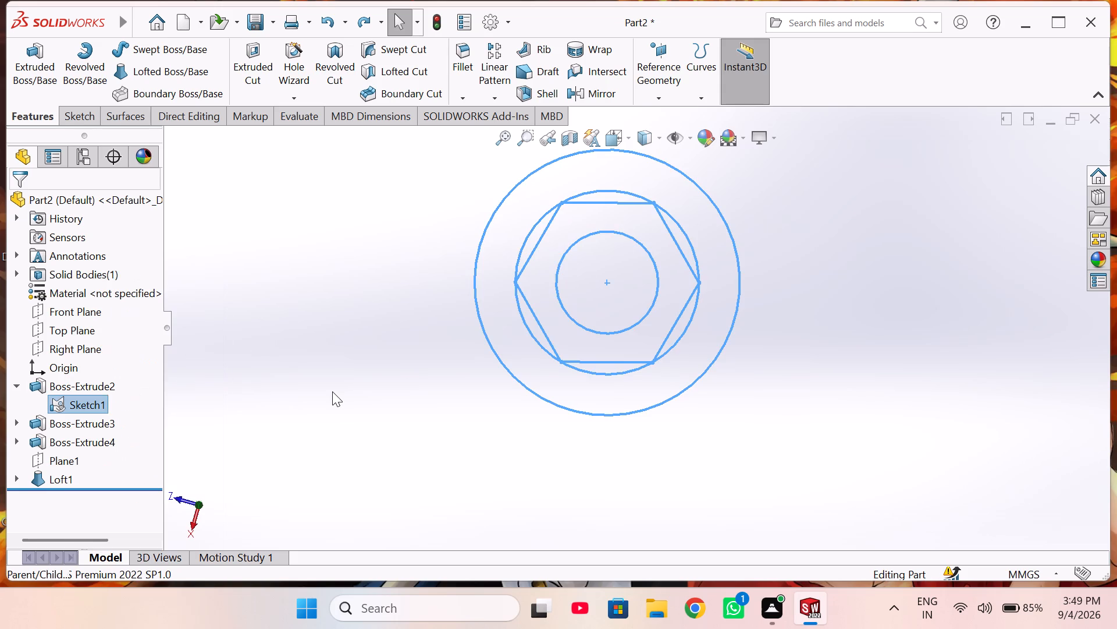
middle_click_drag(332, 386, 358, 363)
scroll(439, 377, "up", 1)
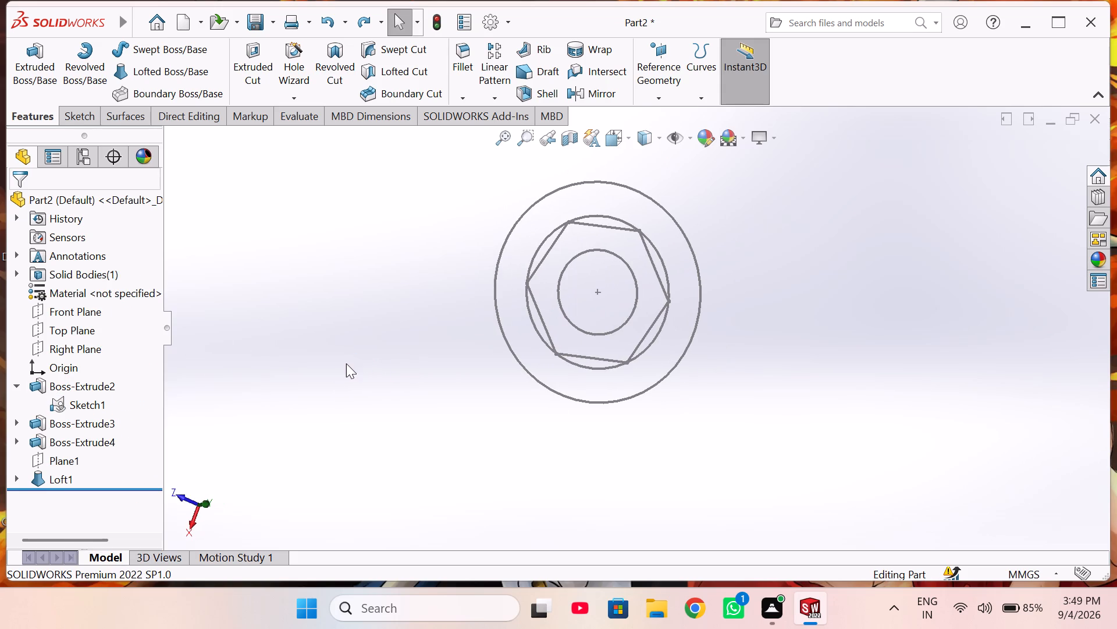
Undo the flange thickness change and the flange-to-collar loft, going back as far as editing Sketch4.
left_click(319, 13)
left_click(323, 20)
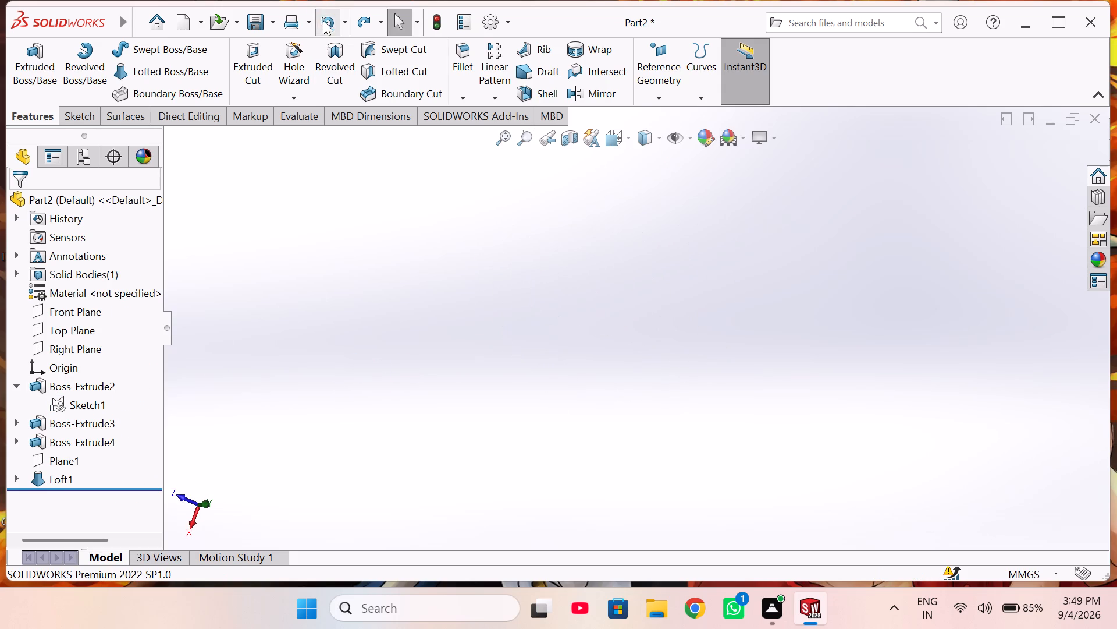
left_click(323, 22)
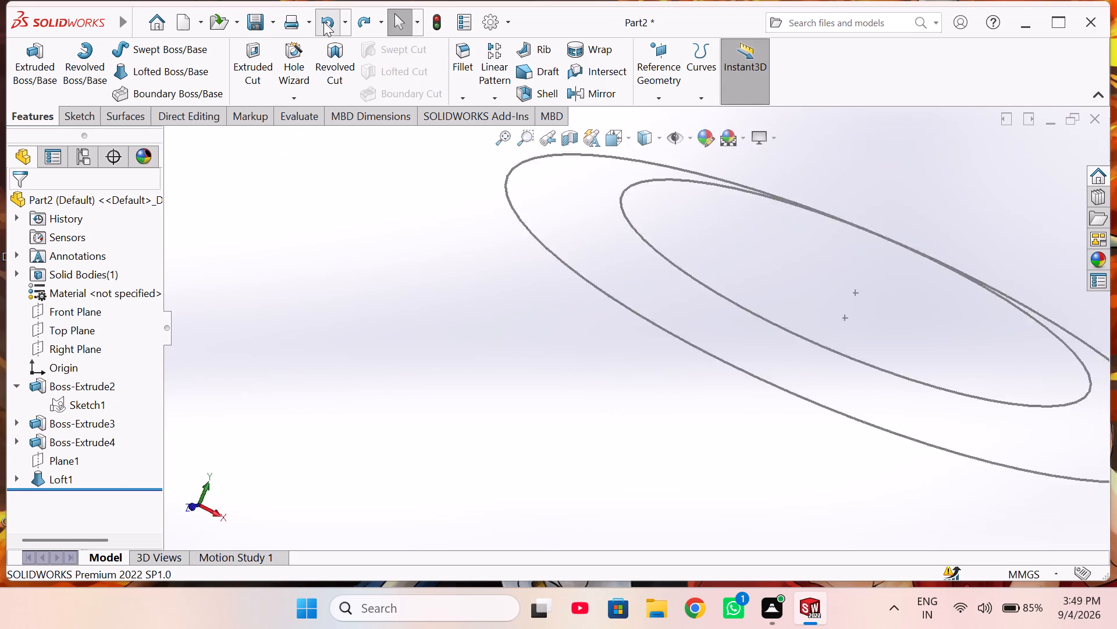
left_click(323, 22)
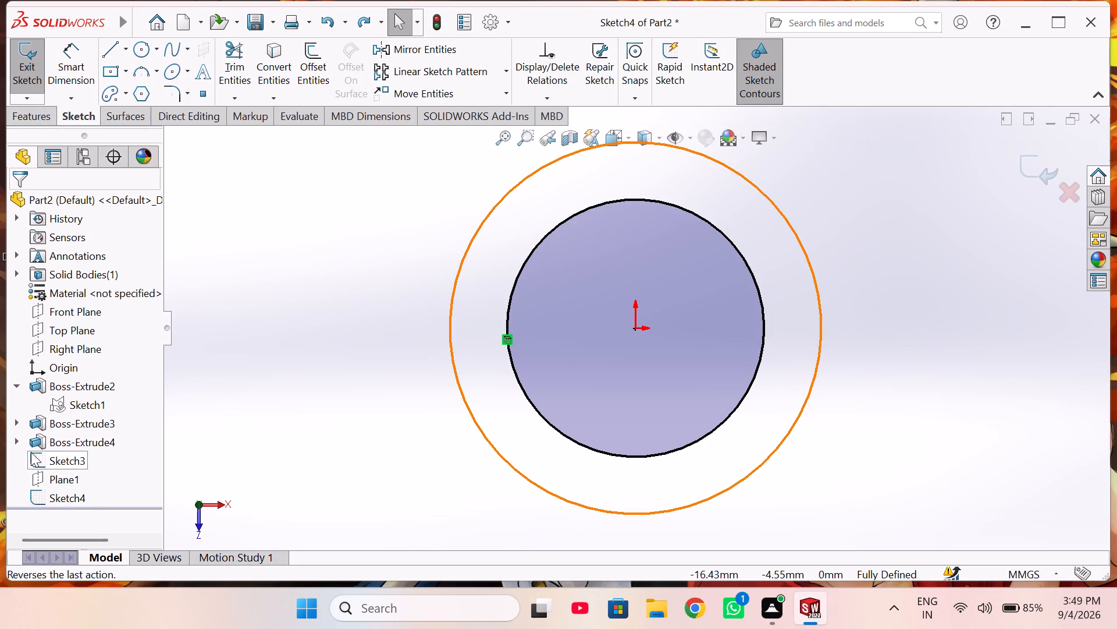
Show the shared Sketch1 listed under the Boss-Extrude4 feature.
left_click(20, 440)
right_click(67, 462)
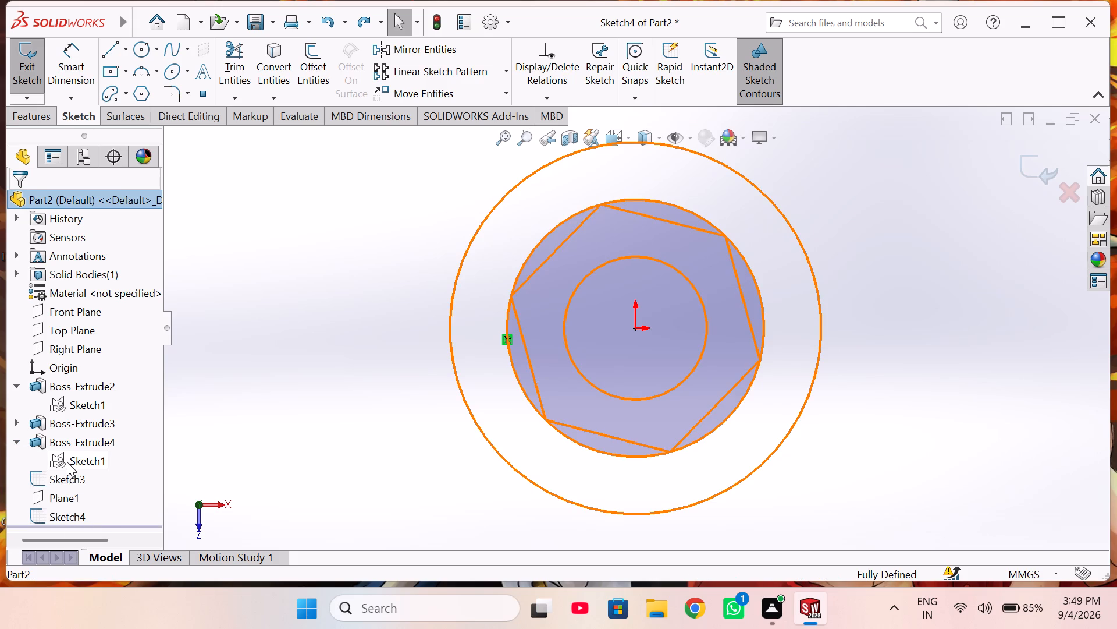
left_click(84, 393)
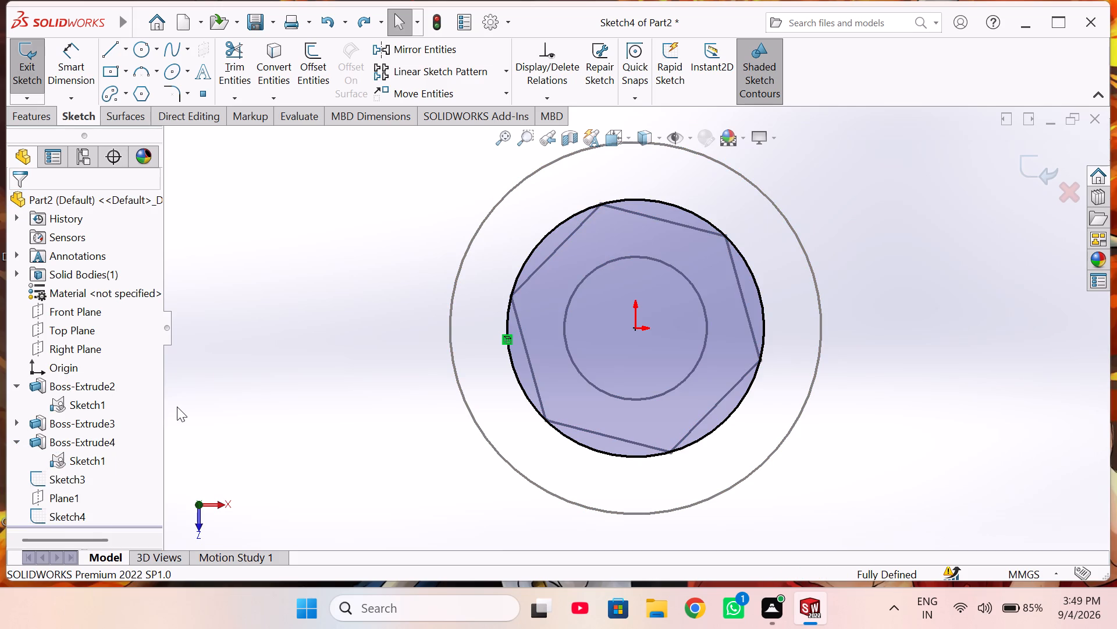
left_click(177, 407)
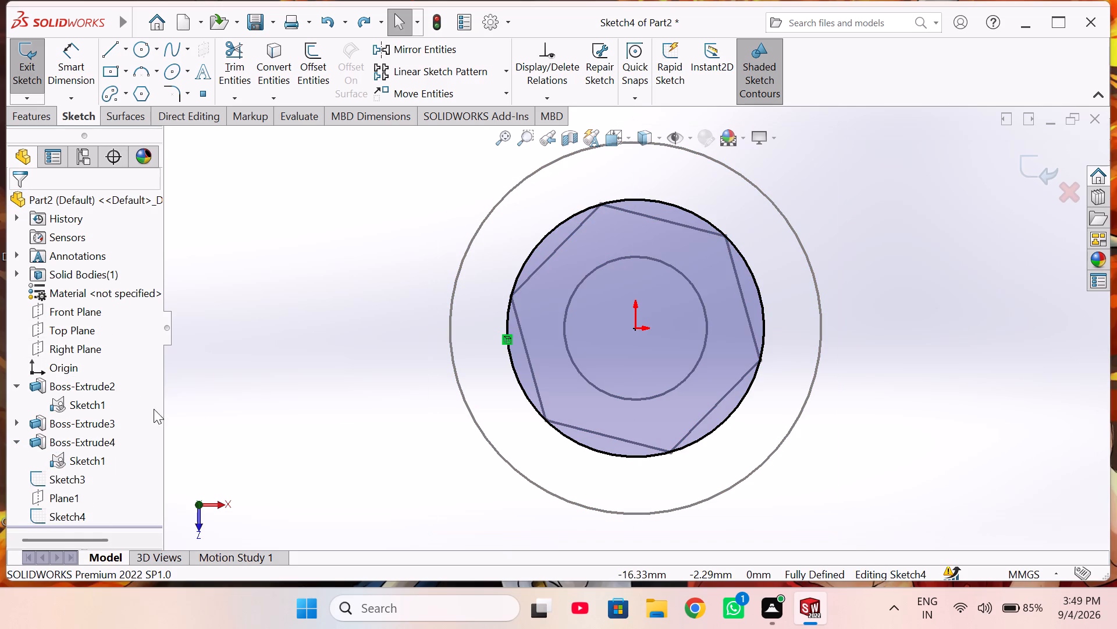
Show the hidden nut body listed in the Solid Bodies folder and exit Sketch4.
left_click(12, 270)
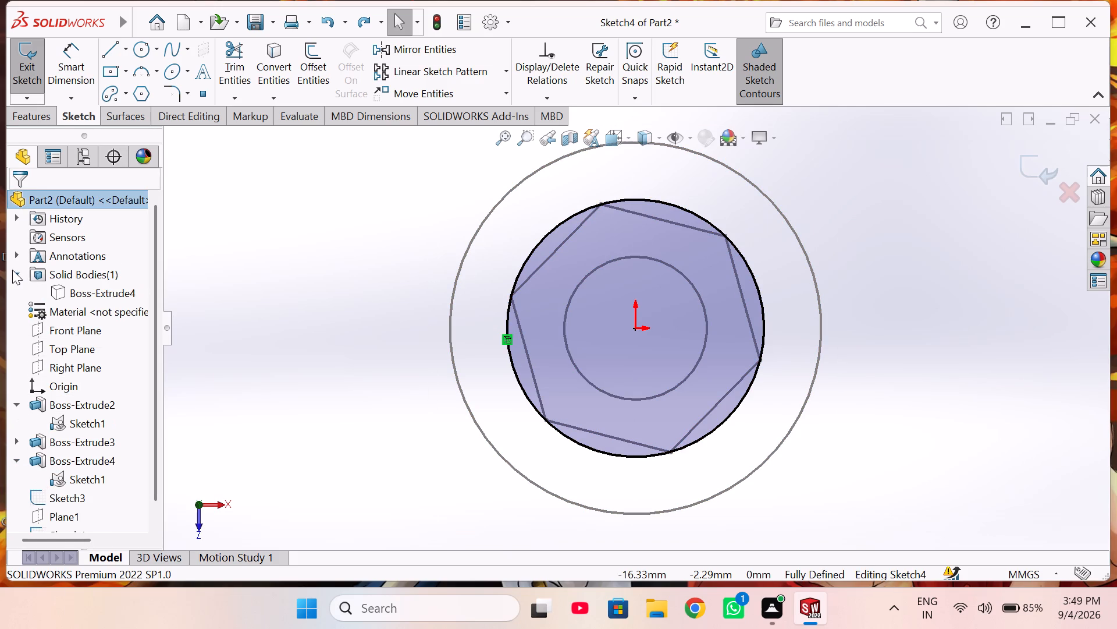
right_click(73, 294)
left_click(87, 276)
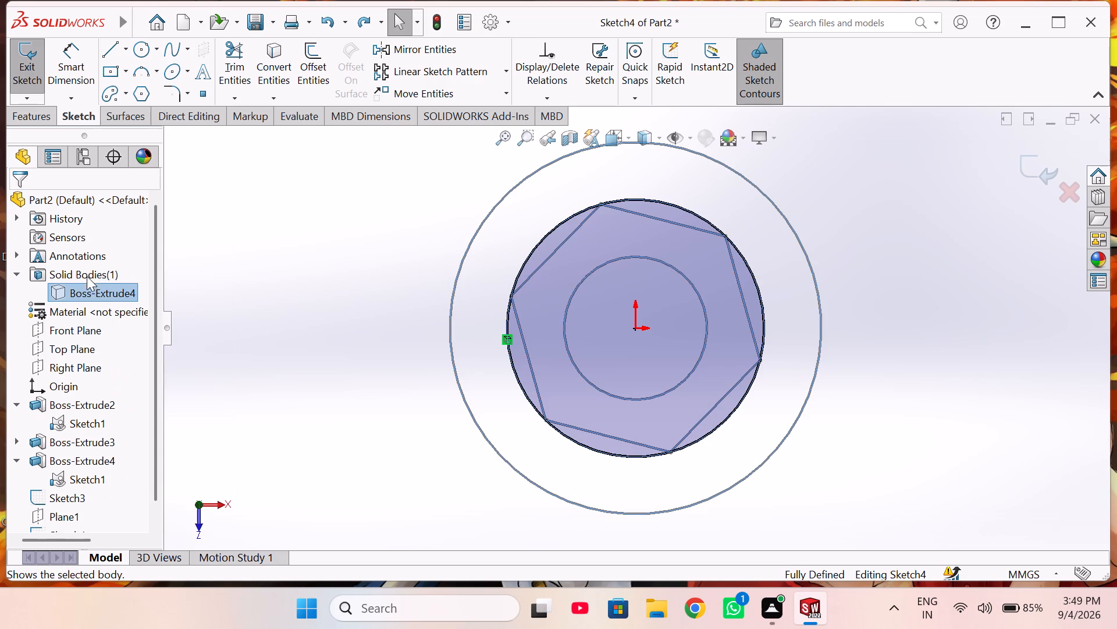
left_click(184, 299)
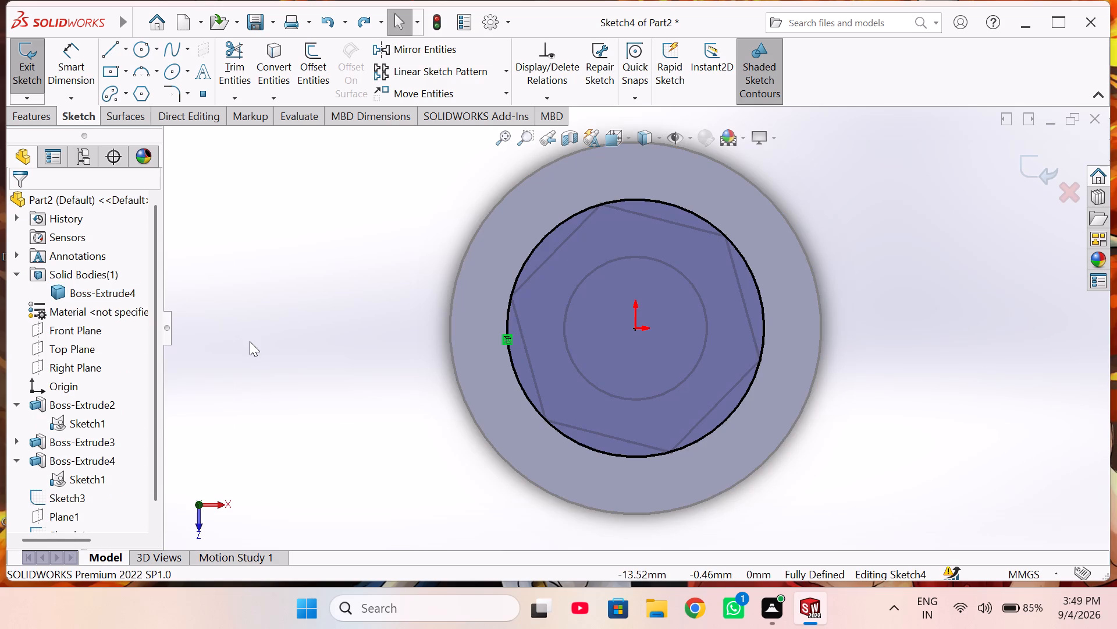
middle_click_drag(250, 341, 286, 301)
left_click(283, 301)
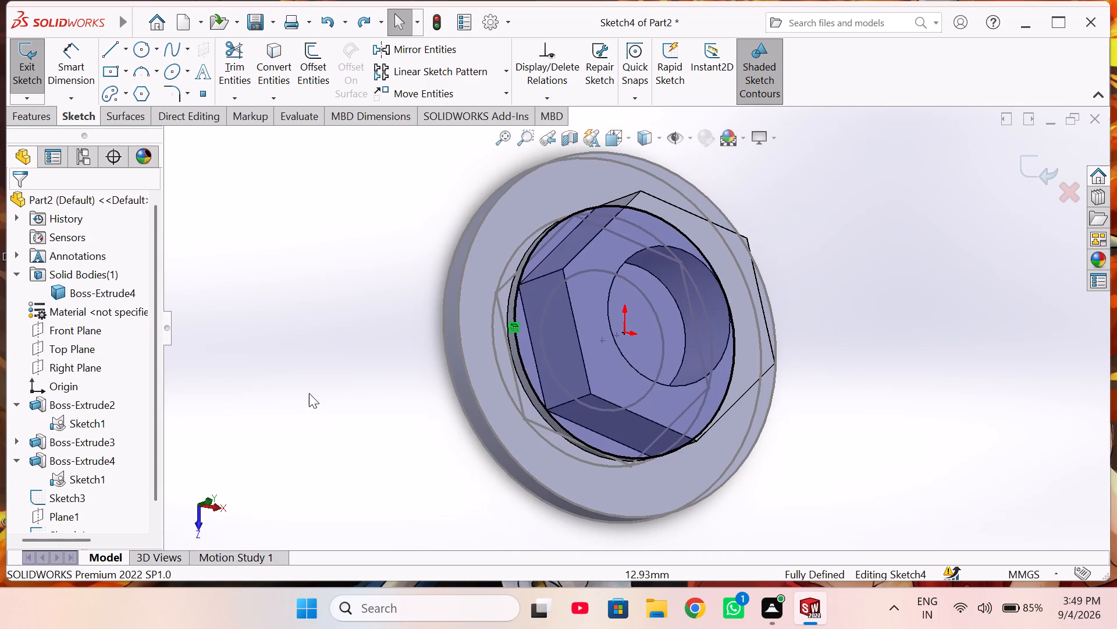
scroll(309, 393, "up", 2)
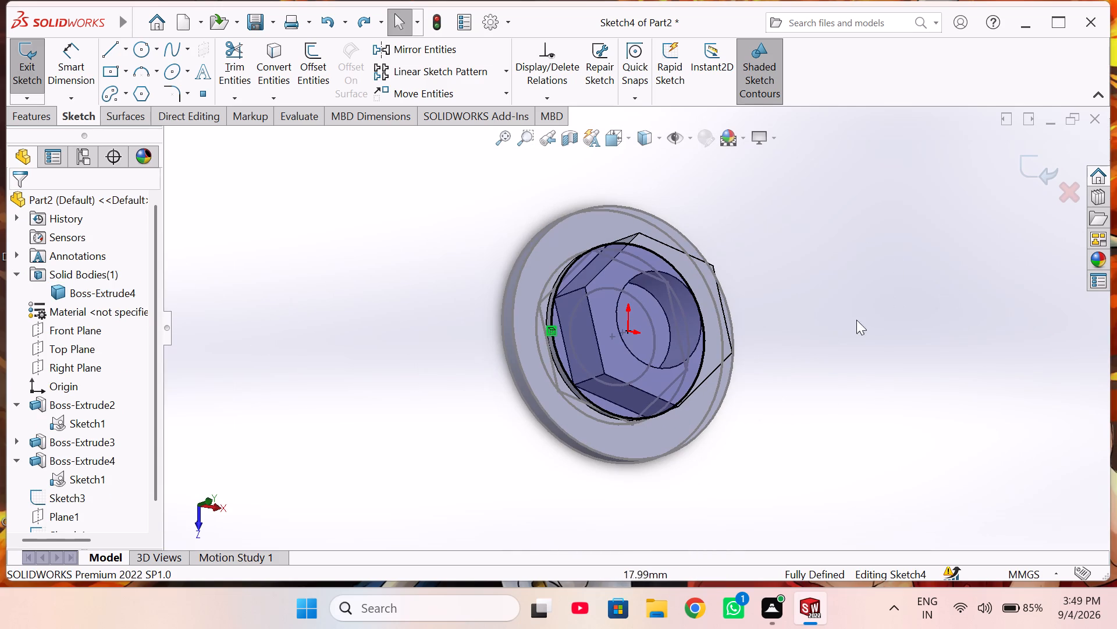
scroll(830, 339, "down", 3)
scroll(807, 302, "up", 2)
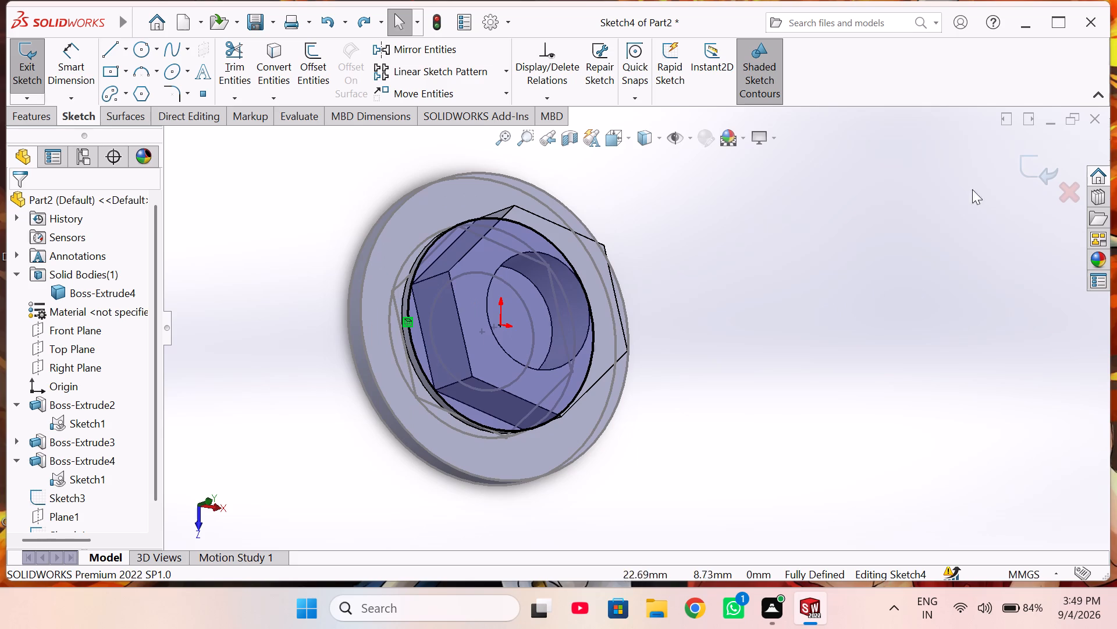
left_click(1031, 172)
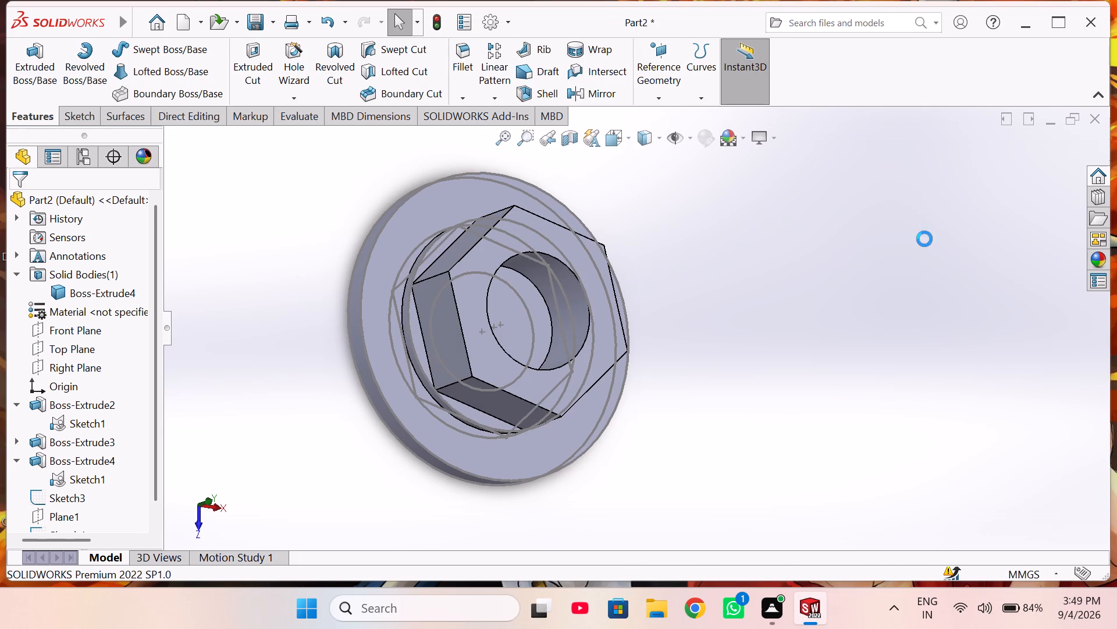
left_click(924, 239)
middle_click(927, 376)
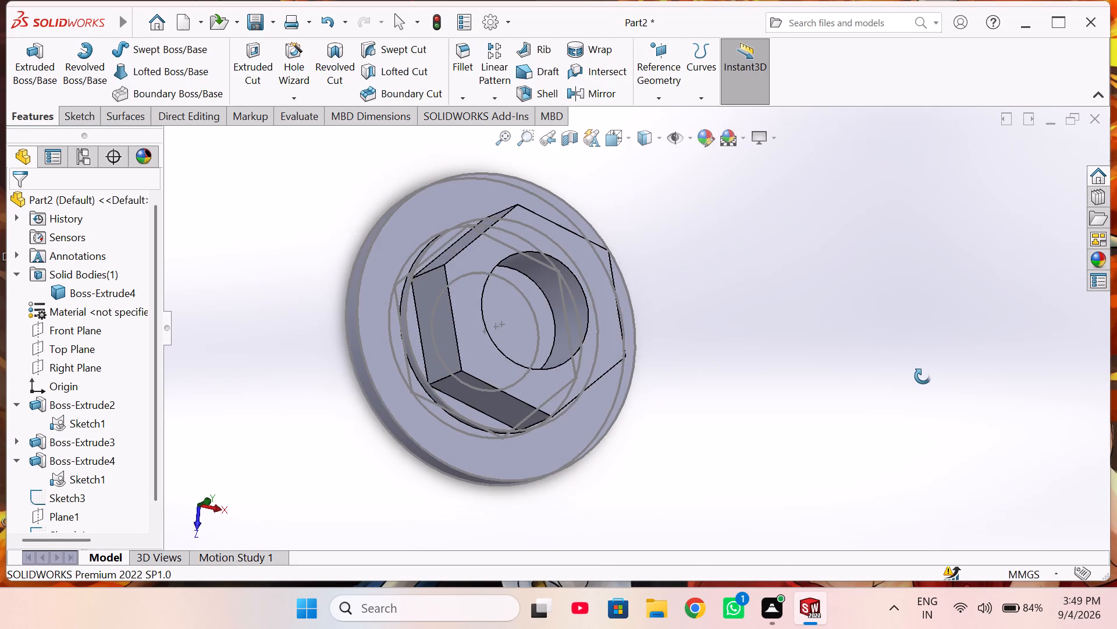
Hide Sketch1 under the flange extrusion Boss-Extrude2.
right_click(84, 419)
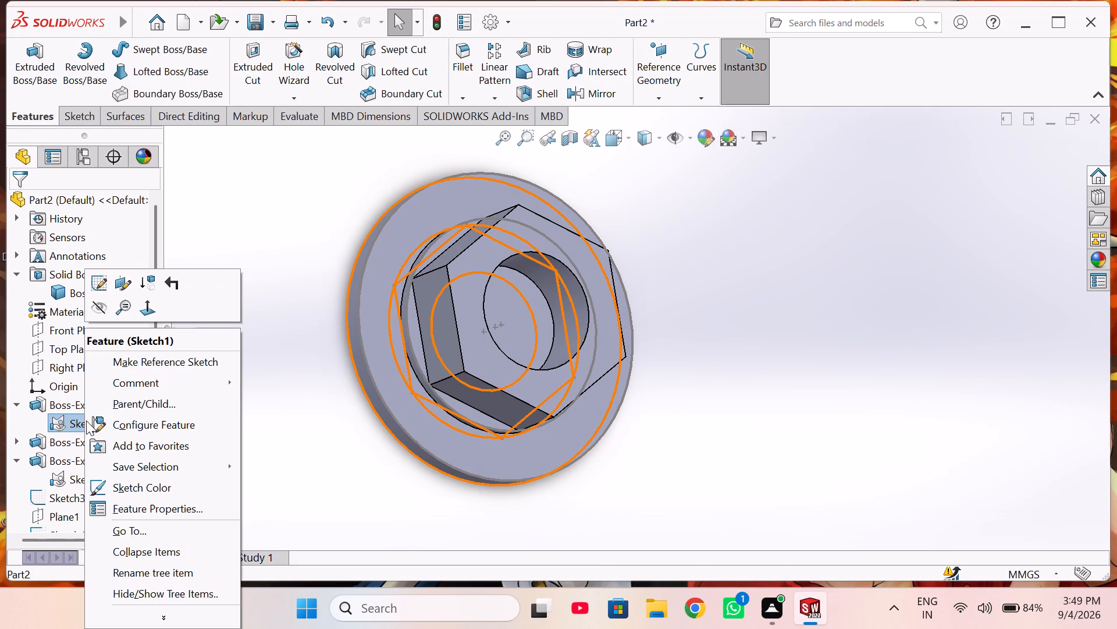
left_click(98, 302)
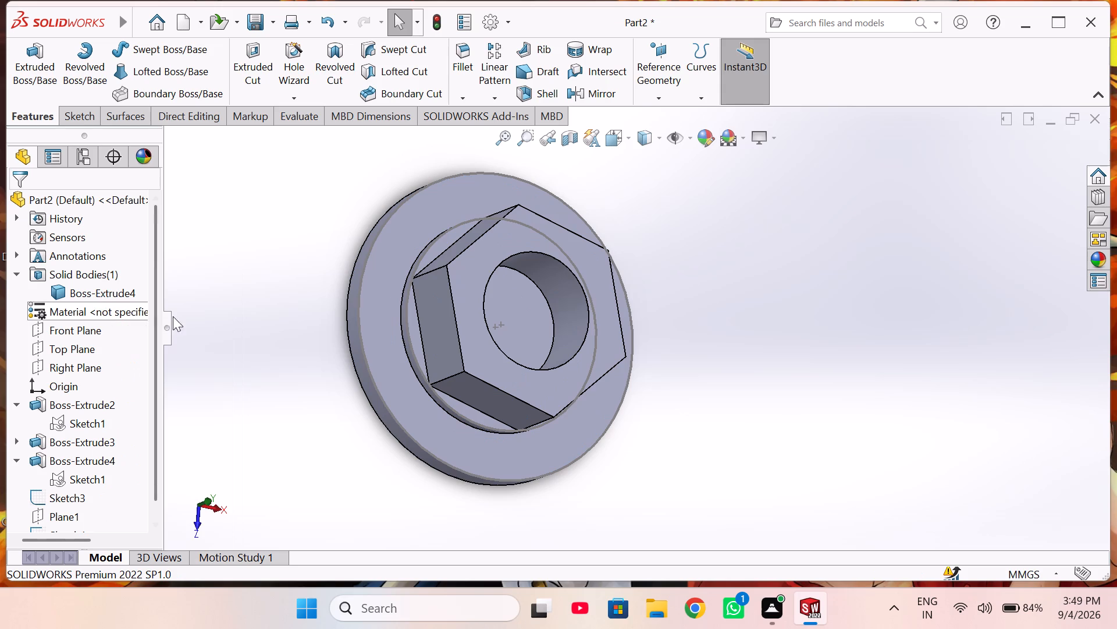
left_click(197, 314)
middle_click(252, 311)
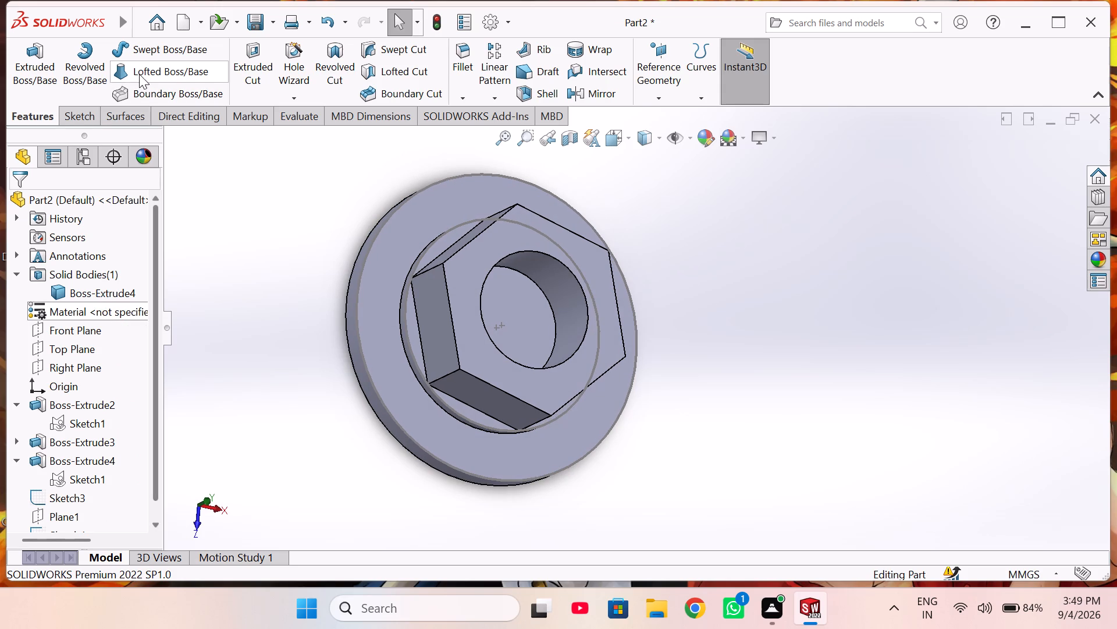
Loft a boss from the Sketch3 flange circle to the Sketch4 collar circle, aligning both connector points at the outer silhouette in front view.
left_click(141, 73)
middle_click_drag(334, 299, 376, 314)
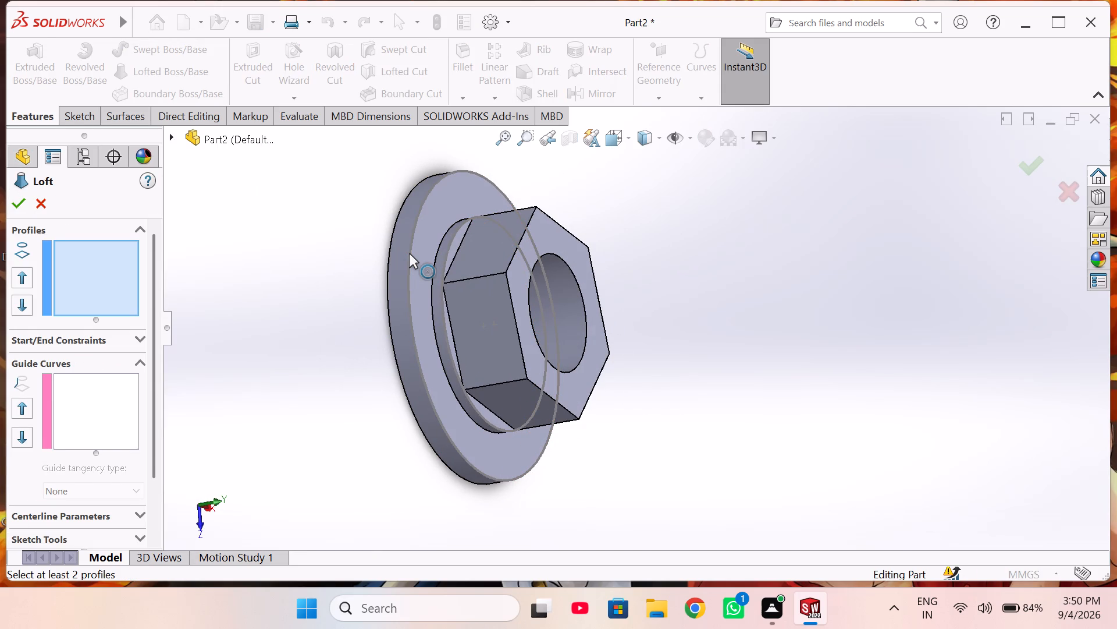
left_click(409, 253)
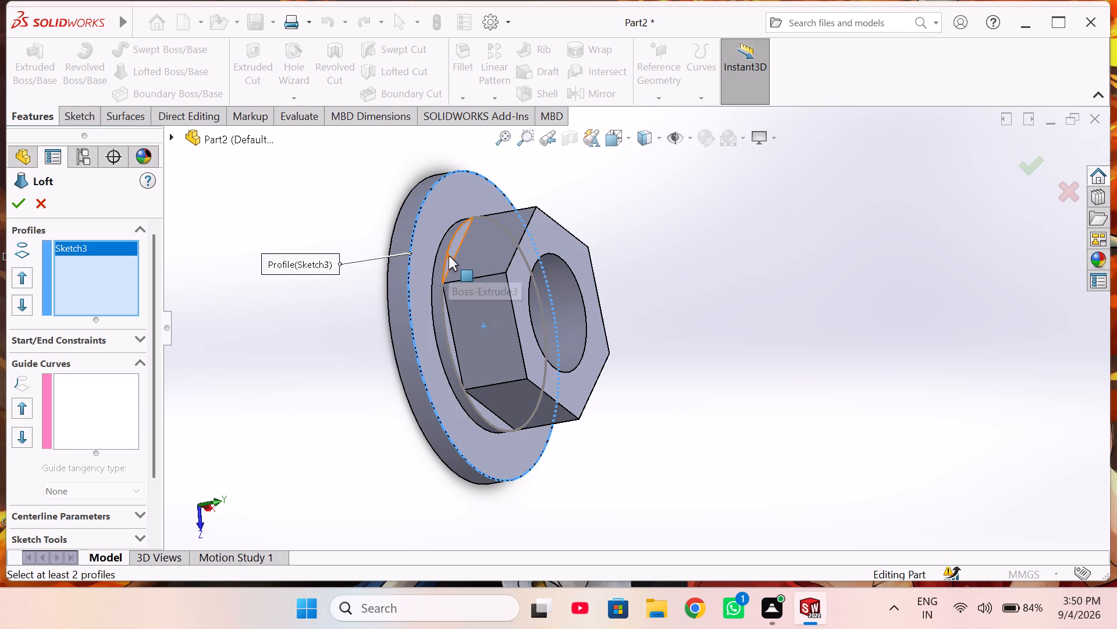
left_click(447, 256)
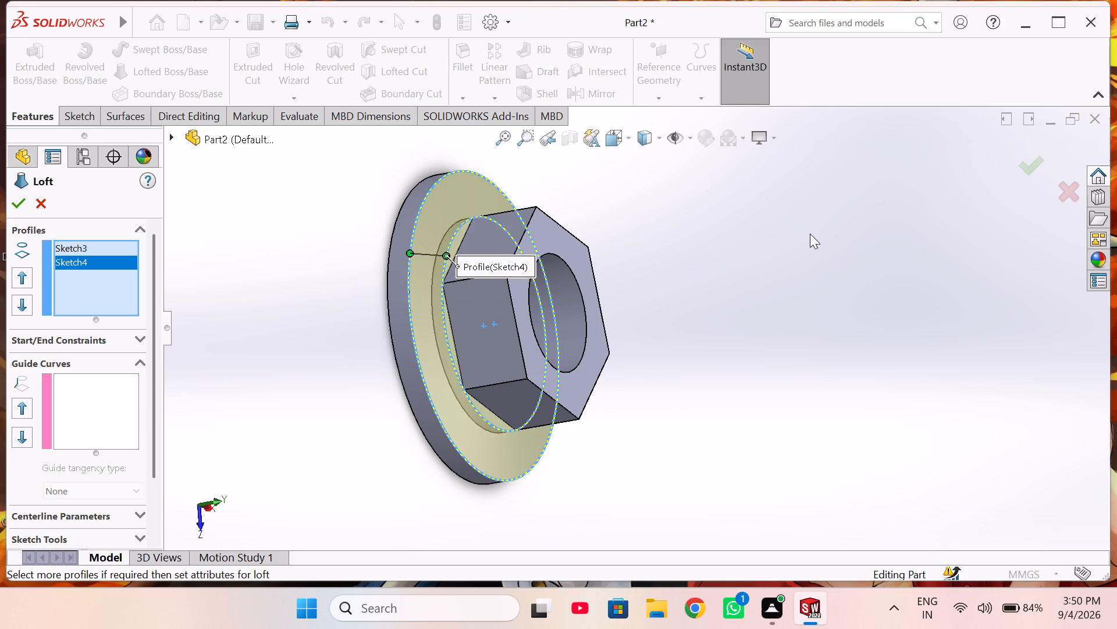
key("ctrl+1")
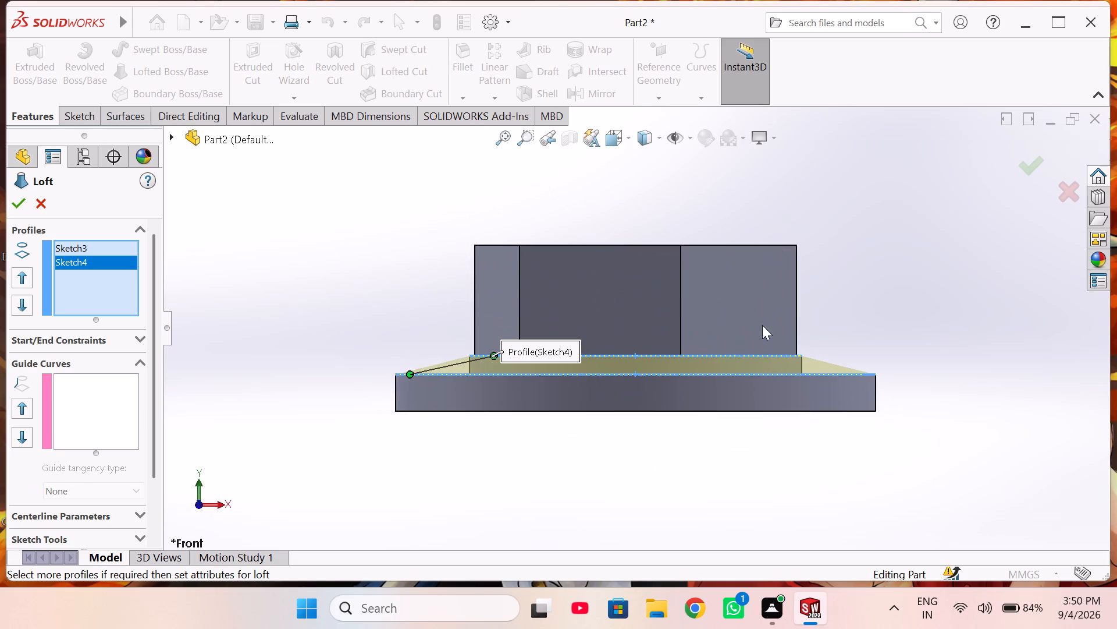
scroll(453, 341, "down", 5)
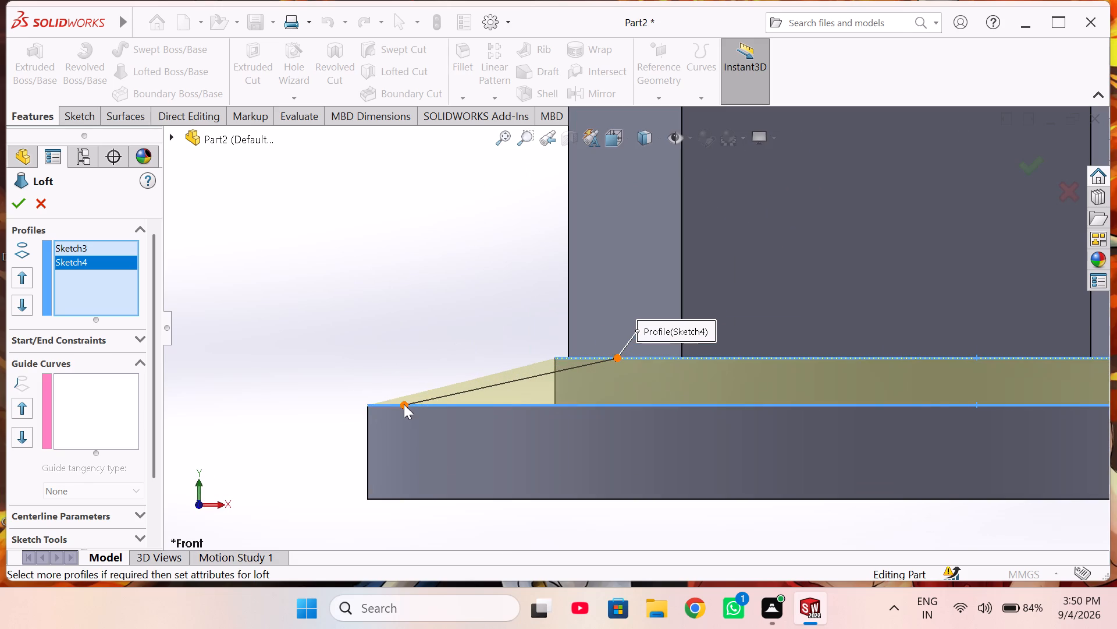
left_click_drag(403, 405, 365, 407)
left_click_drag(620, 359, 564, 341)
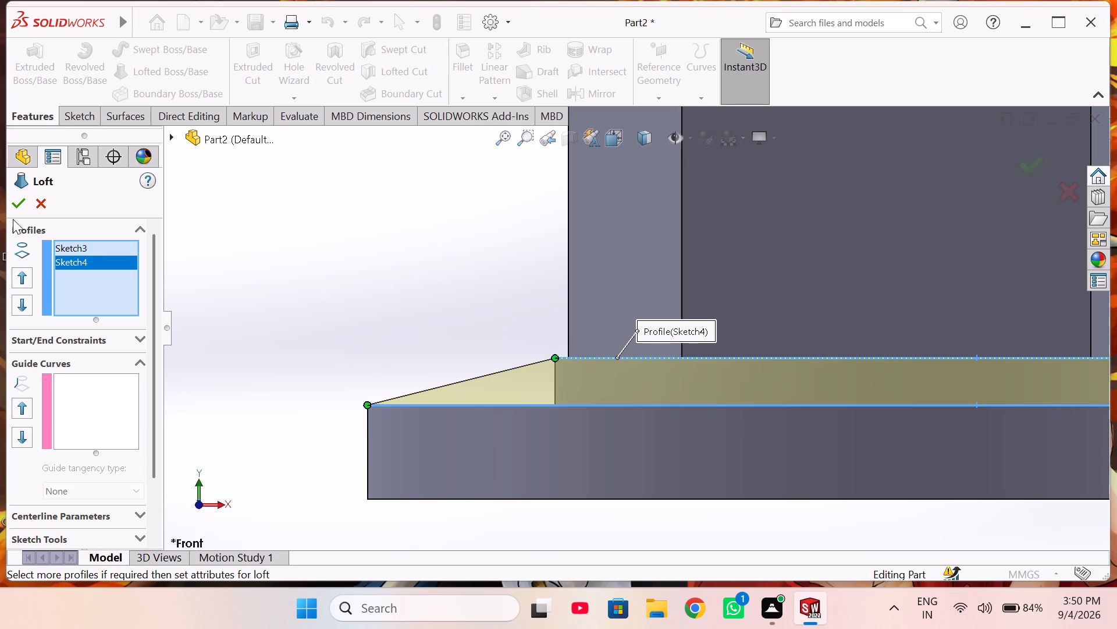
left_click(10, 197)
Set the flange extrusion's thickness to 0.5 mm and rebuild the part.
scroll(258, 252, "up", 3)
scroll(454, 381, "up", 1)
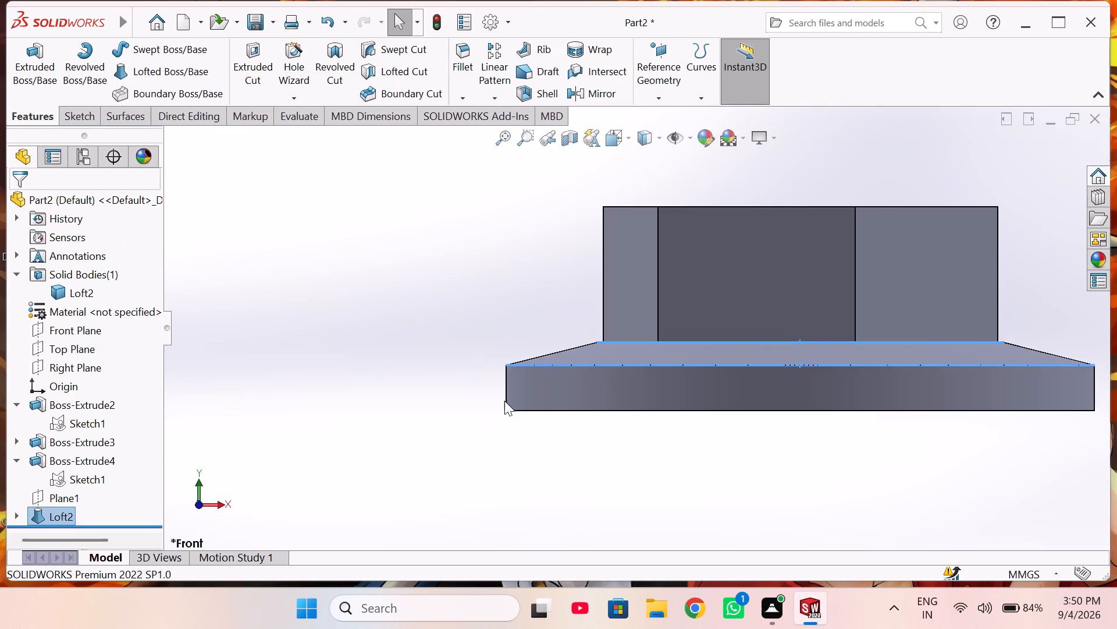
double_click(742, 377)
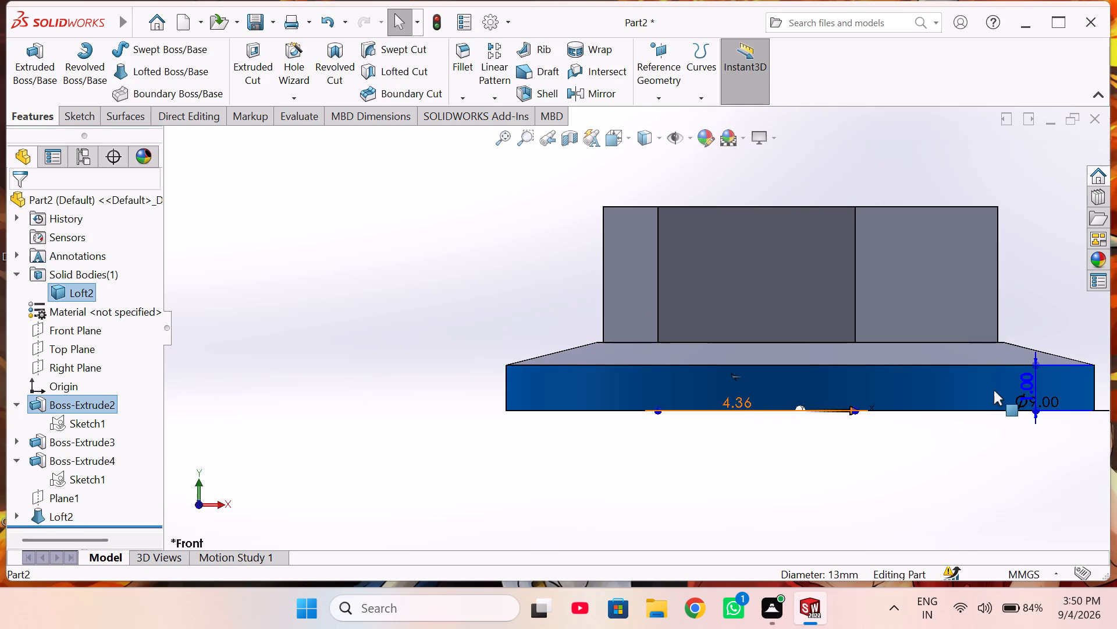
scroll(1050, 383, "down", 7)
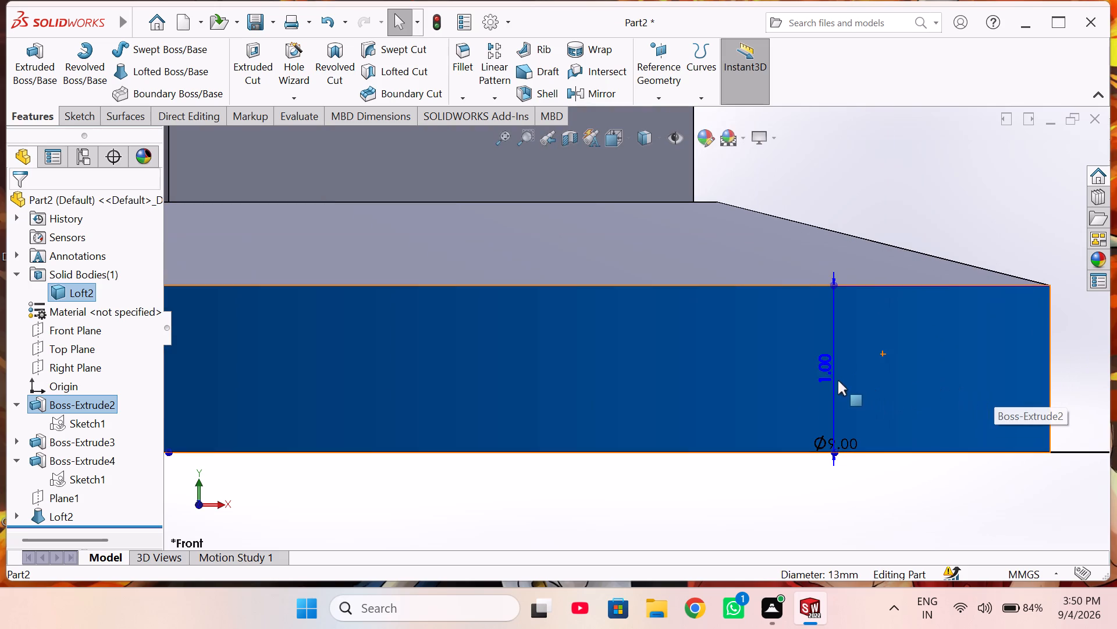
double_click(830, 370)
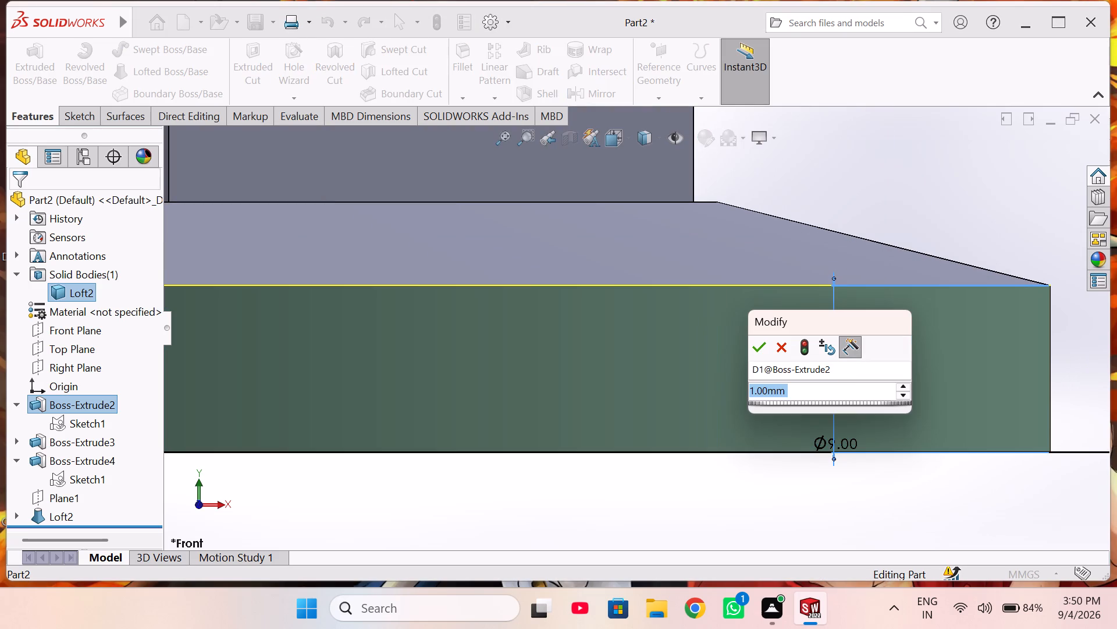
type(".5")
key("Return")
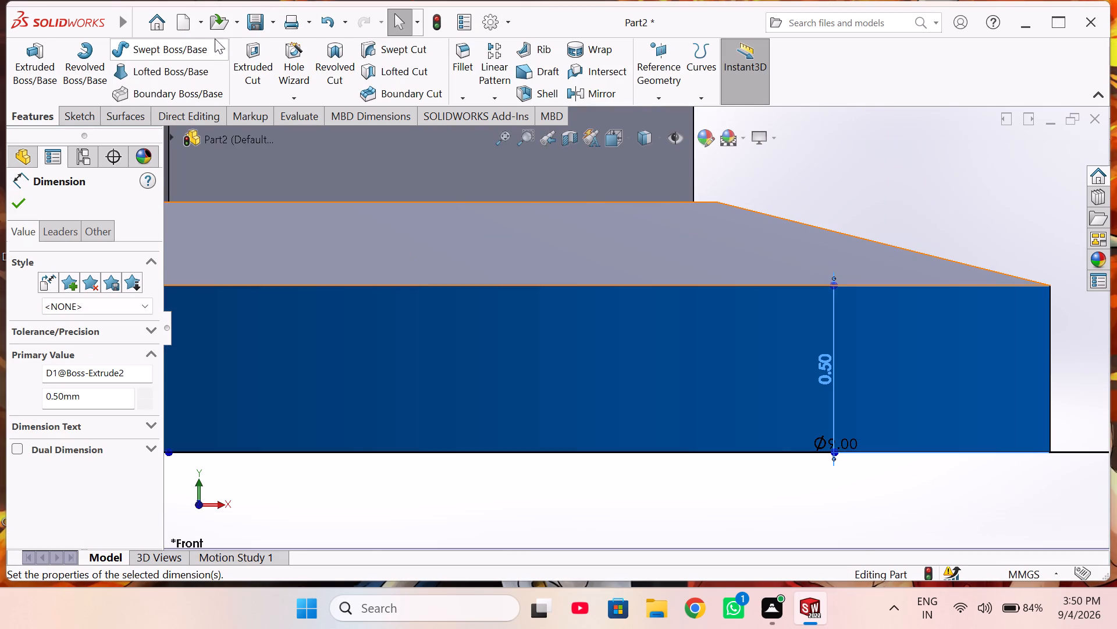
left_click(433, 18)
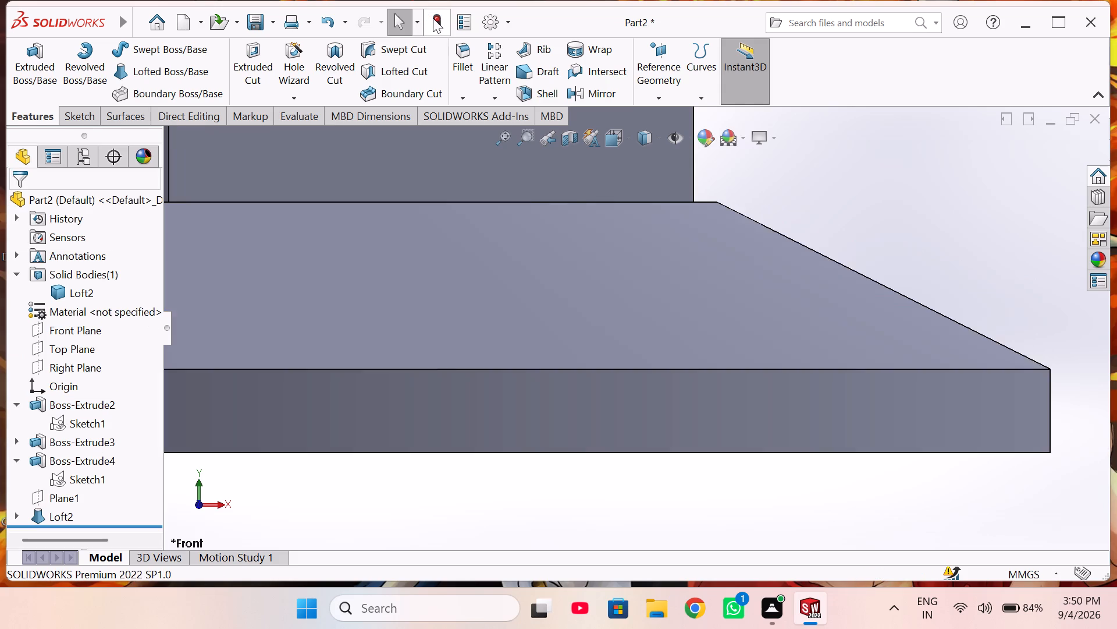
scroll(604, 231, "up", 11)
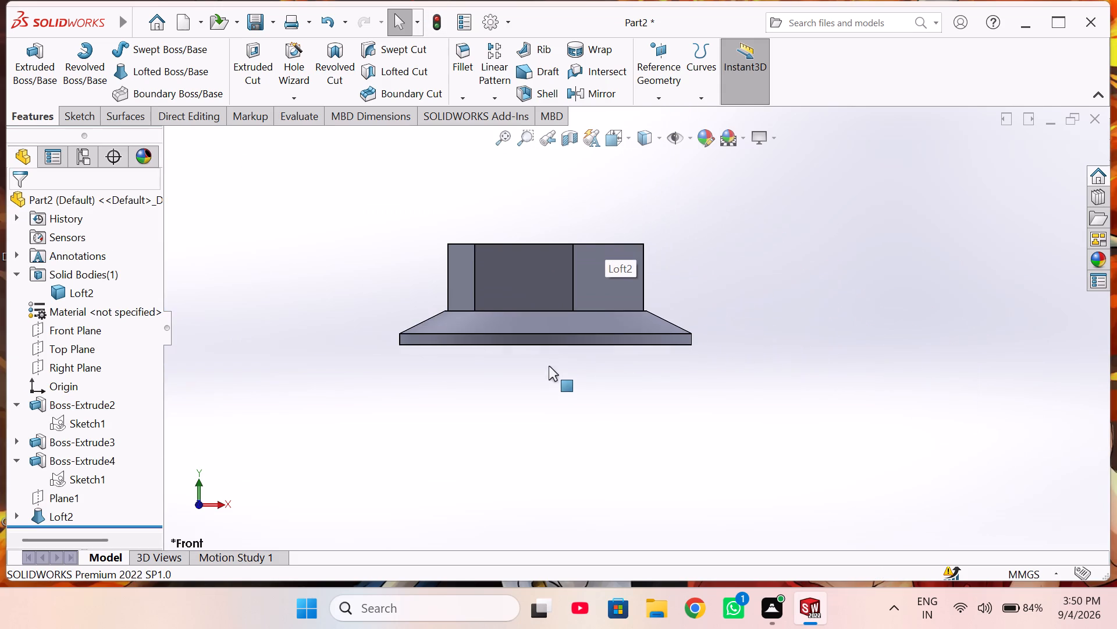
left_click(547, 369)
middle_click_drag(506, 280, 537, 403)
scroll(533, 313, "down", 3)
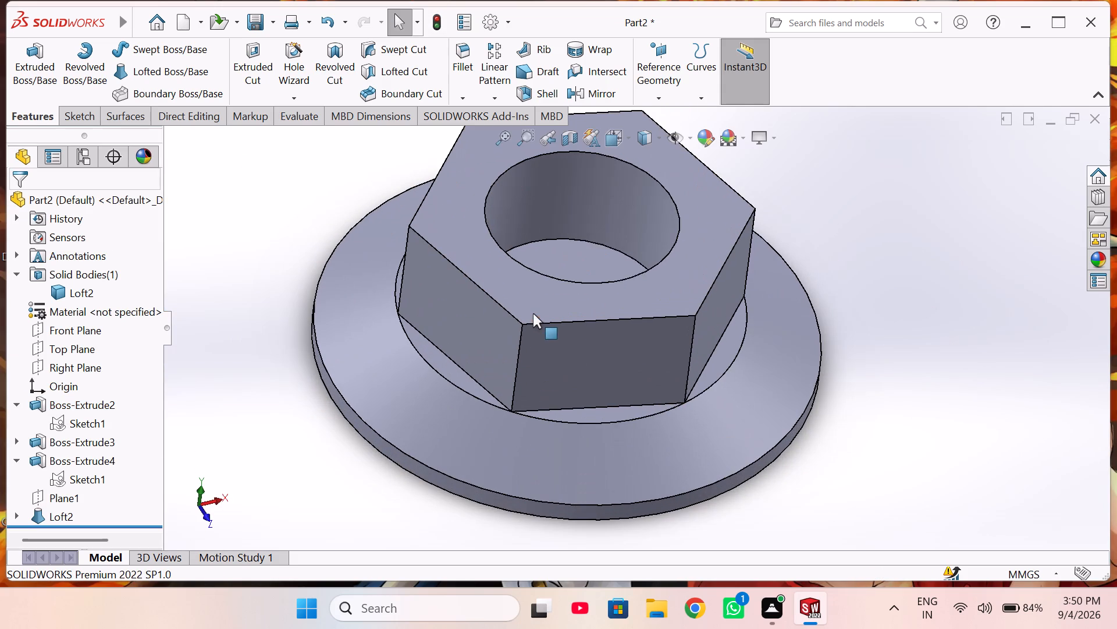
Sketch on the flange face at the bottom of the hex bore, convert its 5 mm circular edge into the sketch, and exit the sketch.
middle_click_drag(568, 214, 568, 320)
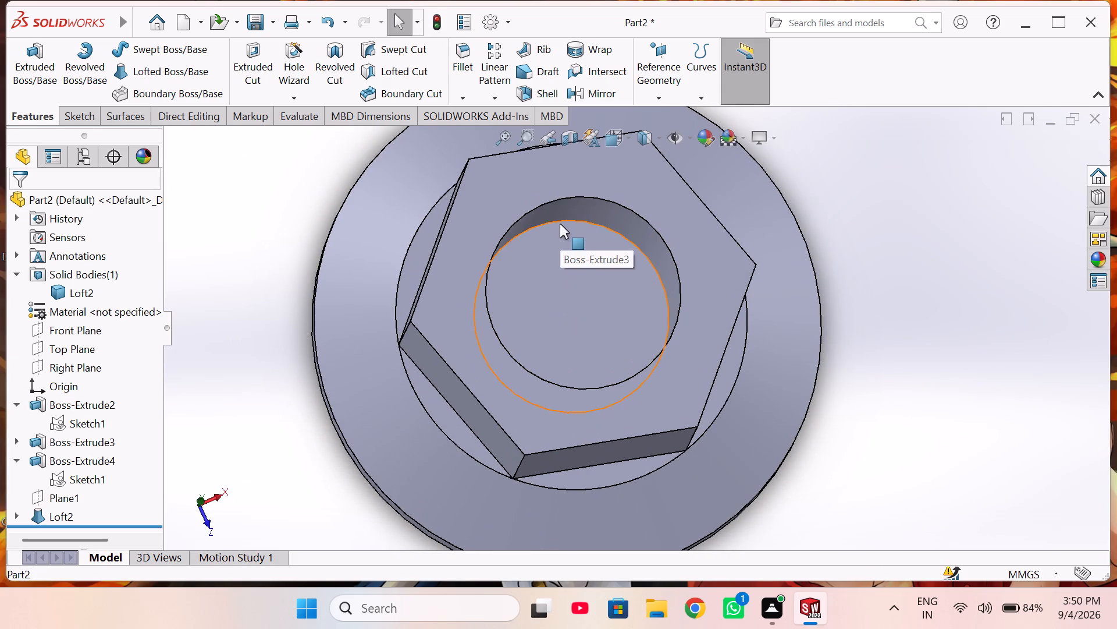
left_click(566, 275)
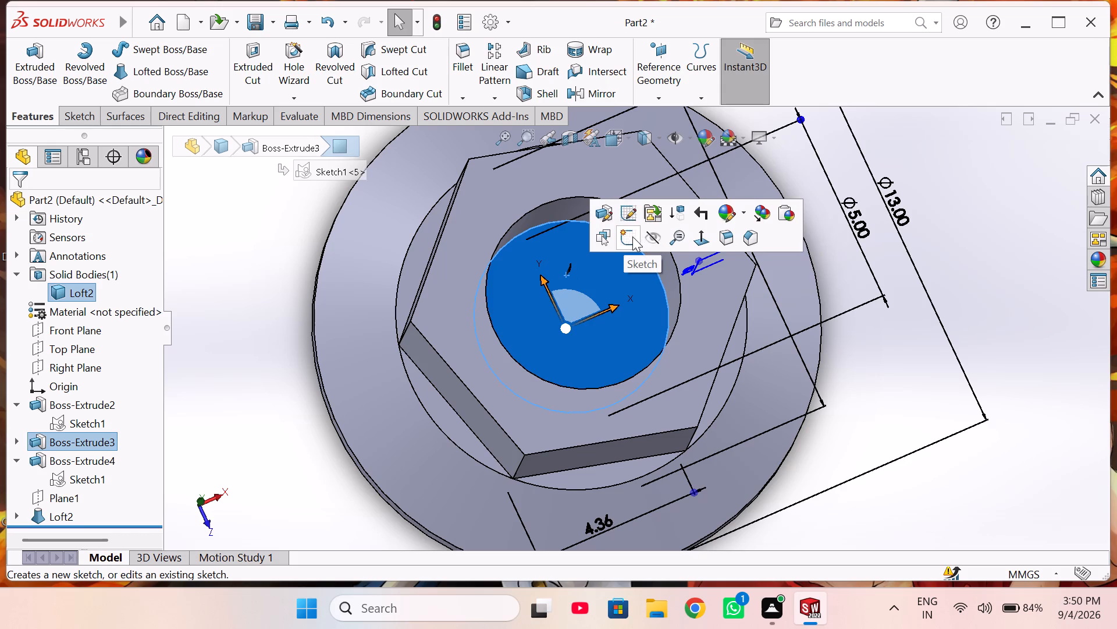
left_click(631, 237)
left_click(613, 319)
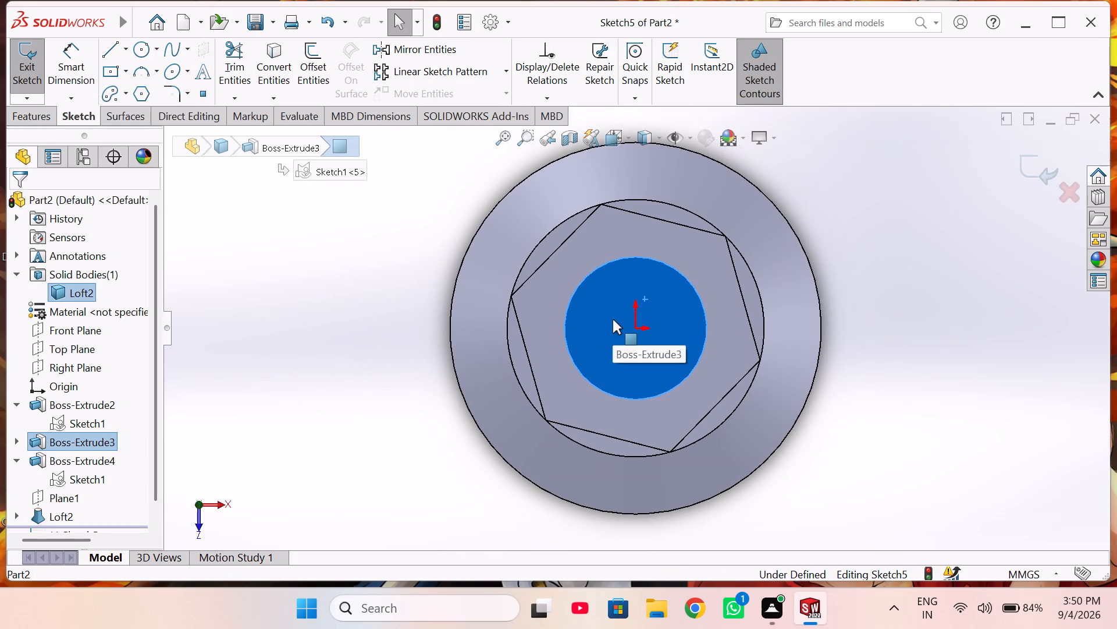
left_click(412, 239)
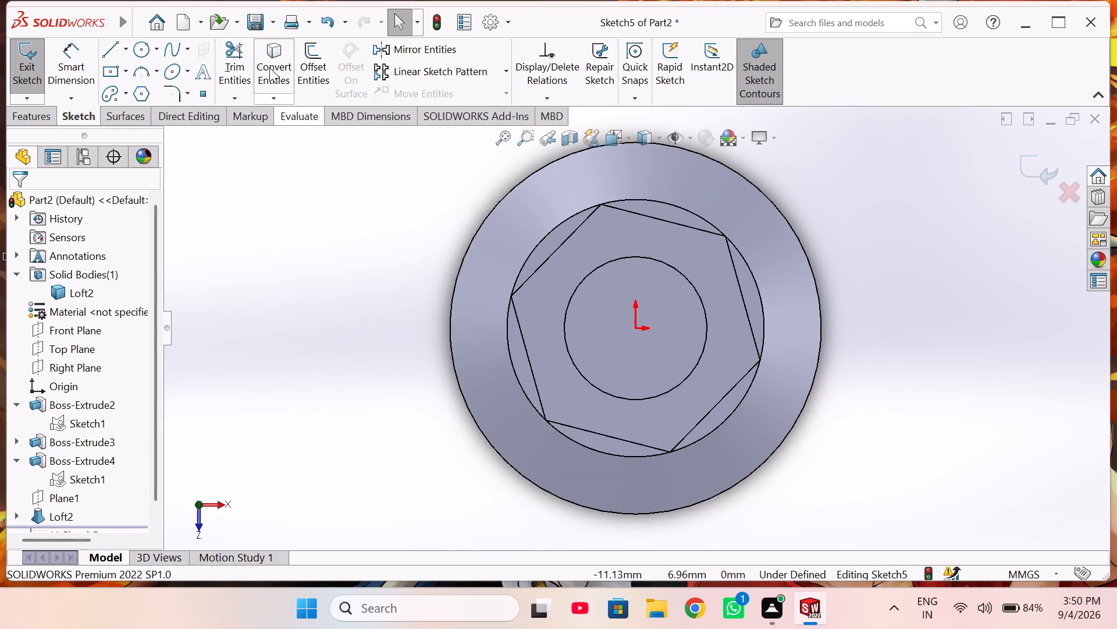
left_click(269, 68)
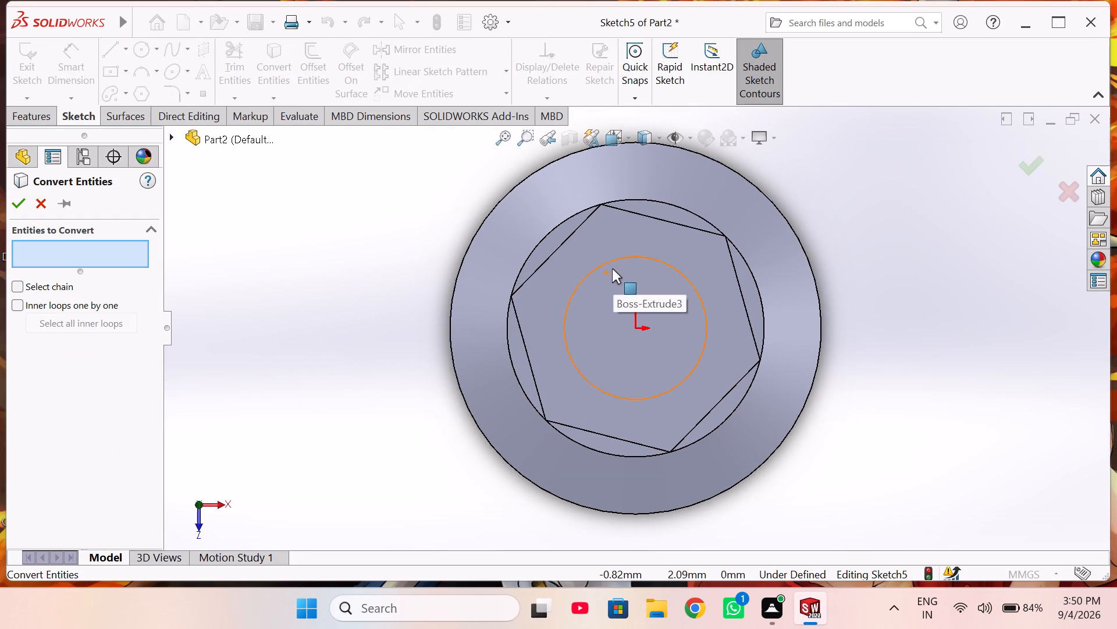
left_click(606, 265)
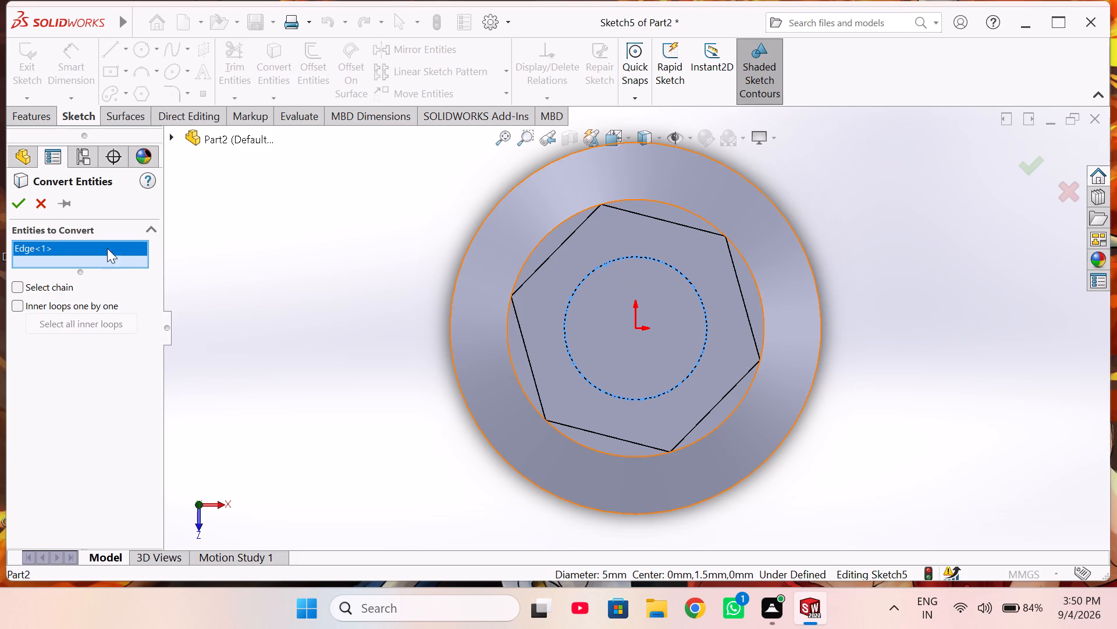
left_click(24, 202)
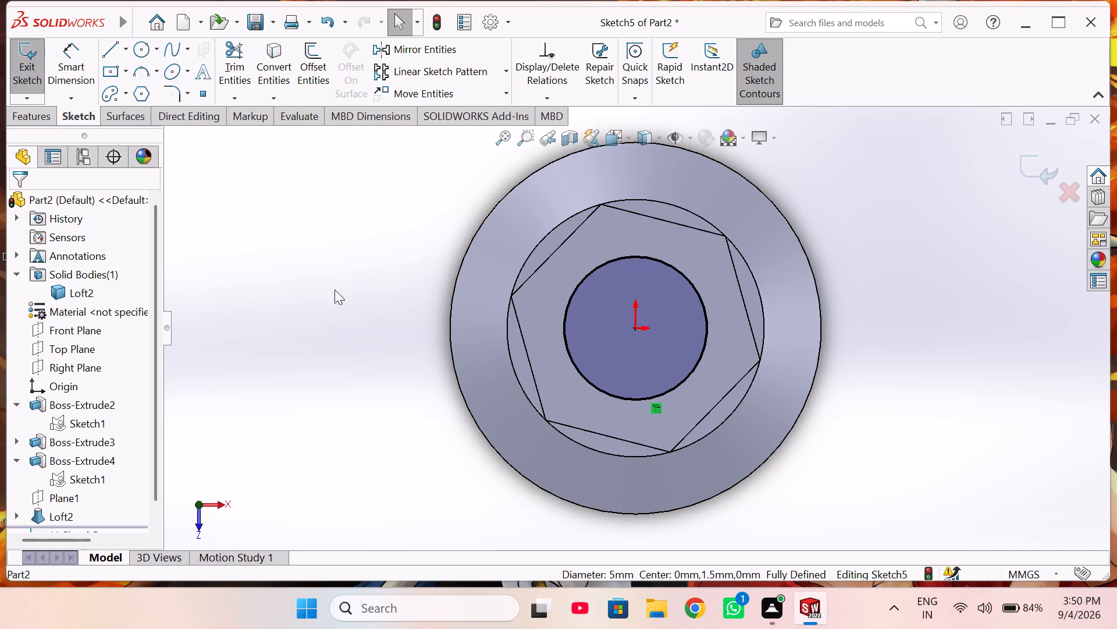
middle_click_drag(243, 243, 313, 258)
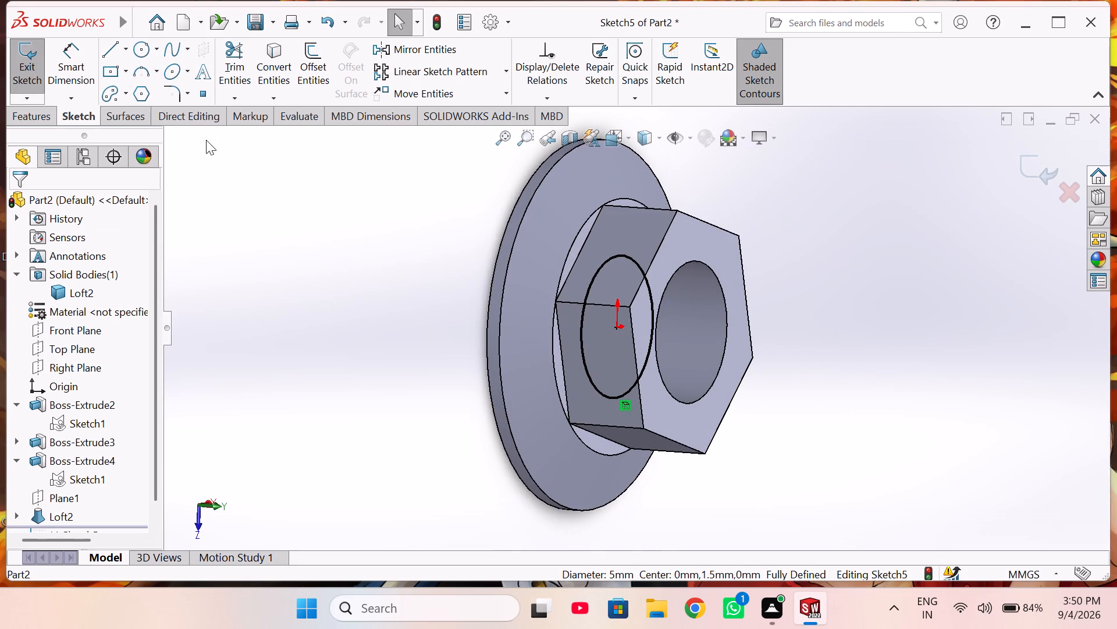
left_click(35, 73)
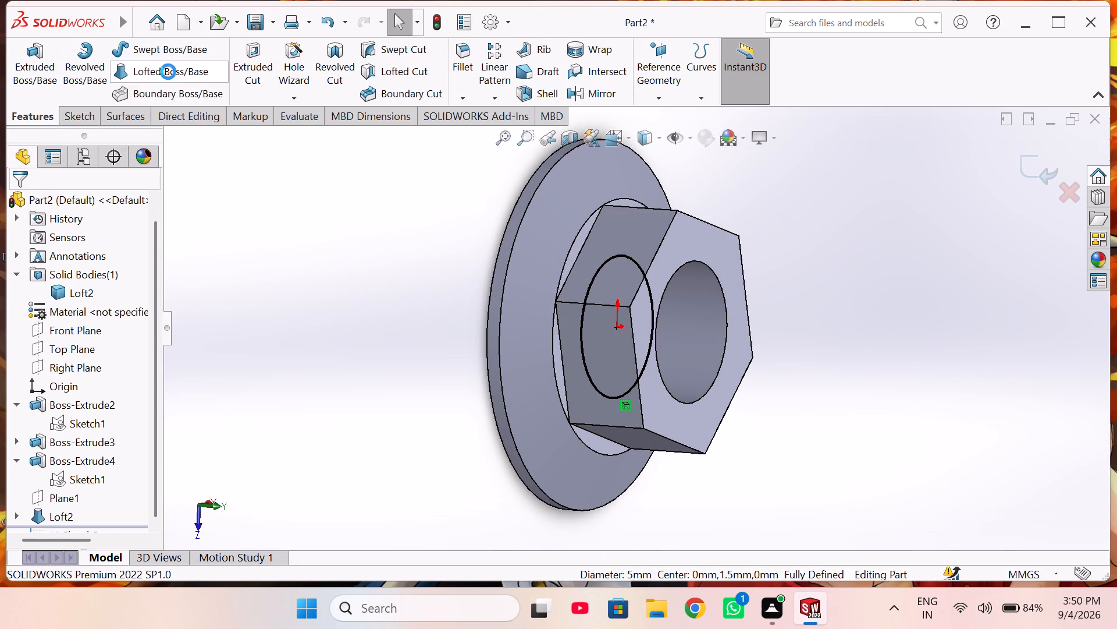
Cut-extrude the converted circle through the flange with a blind depth of 4.50 mm to open the central hole.
left_click(267, 67)
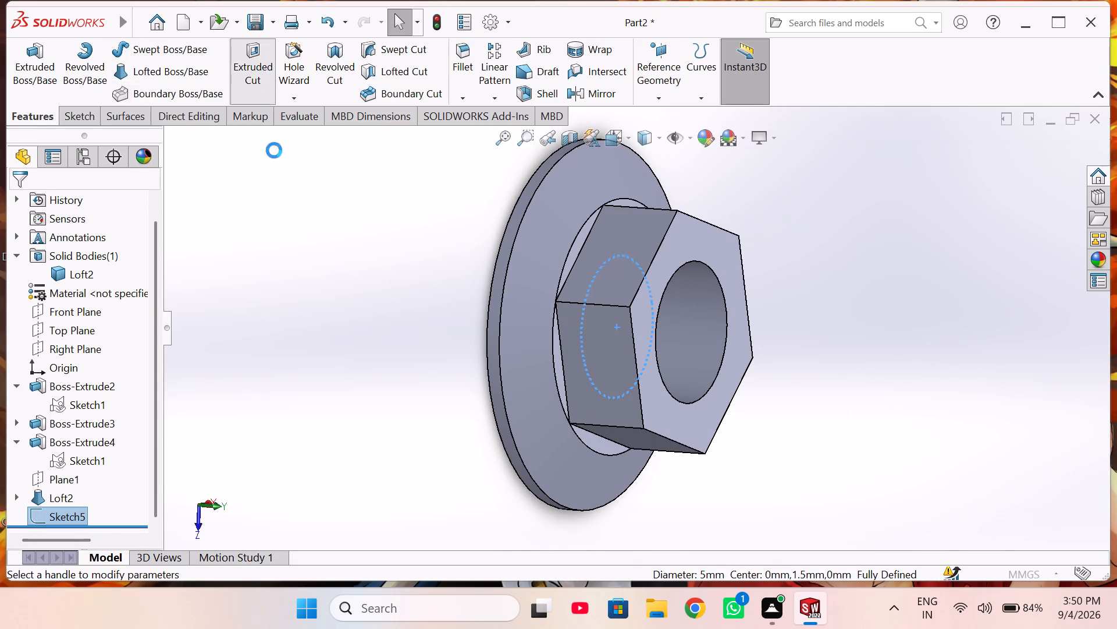
middle_click_drag(296, 244, 369, 266)
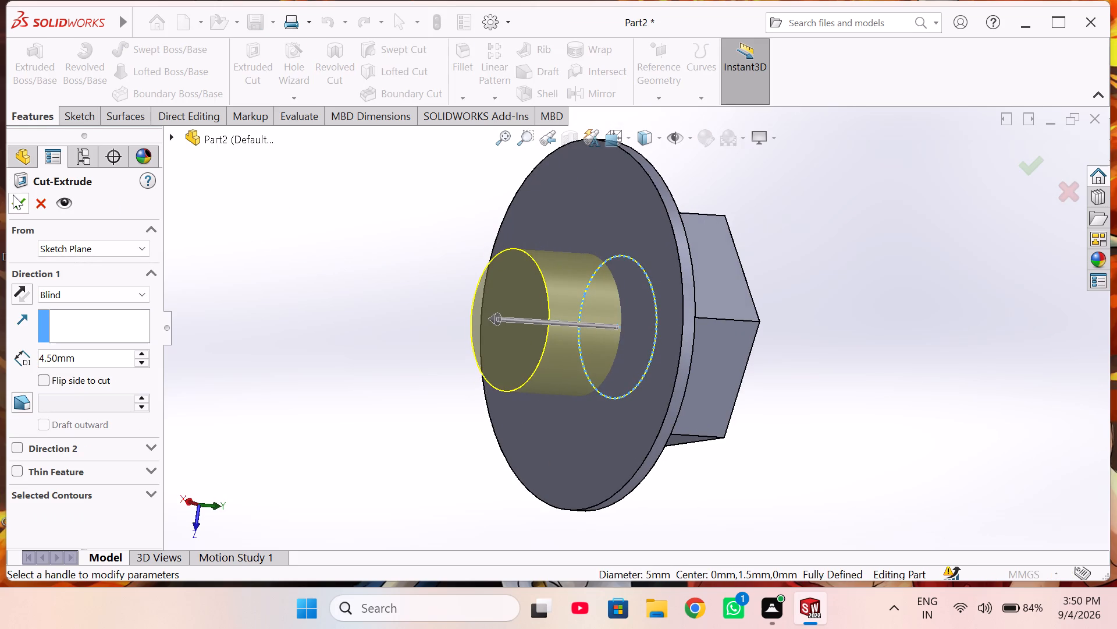
left_click(13, 196)
middle_click_drag(339, 305, 323, 288)
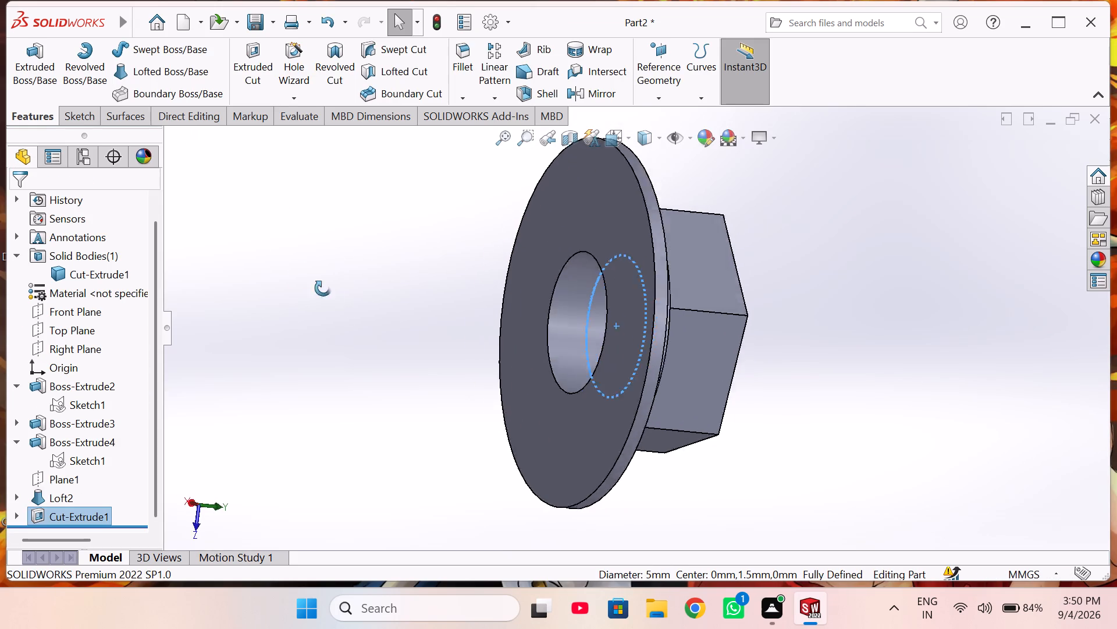
middle_click_drag(323, 288, 285, 271)
middle_click_drag(409, 321, 291, 203)
scroll(389, 338, "up", 1)
middle_click_drag(389, 338, 426, 330)
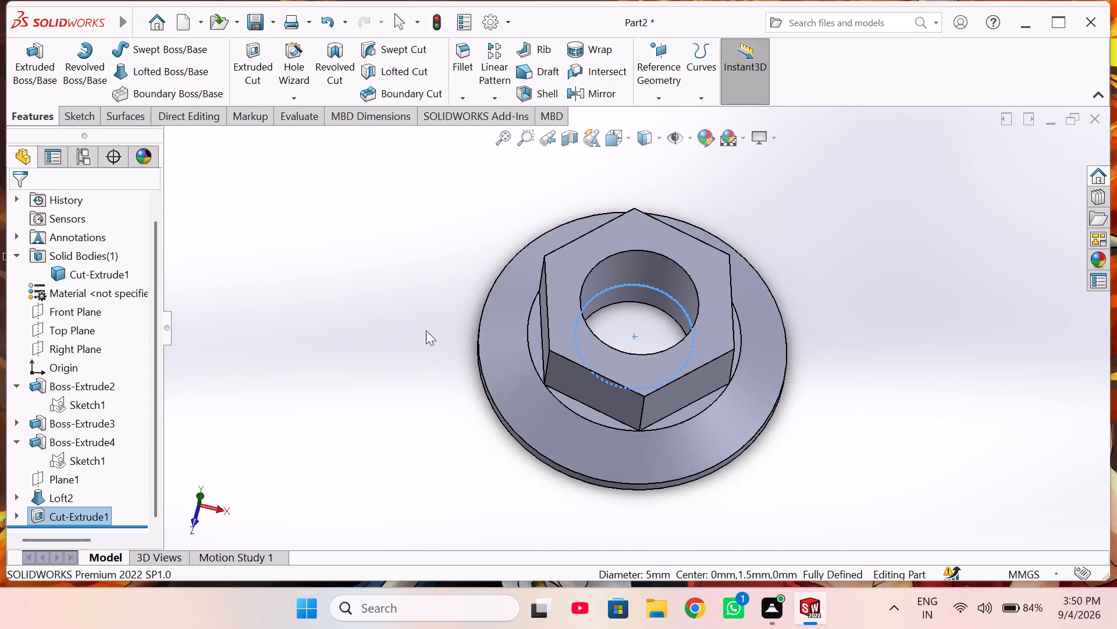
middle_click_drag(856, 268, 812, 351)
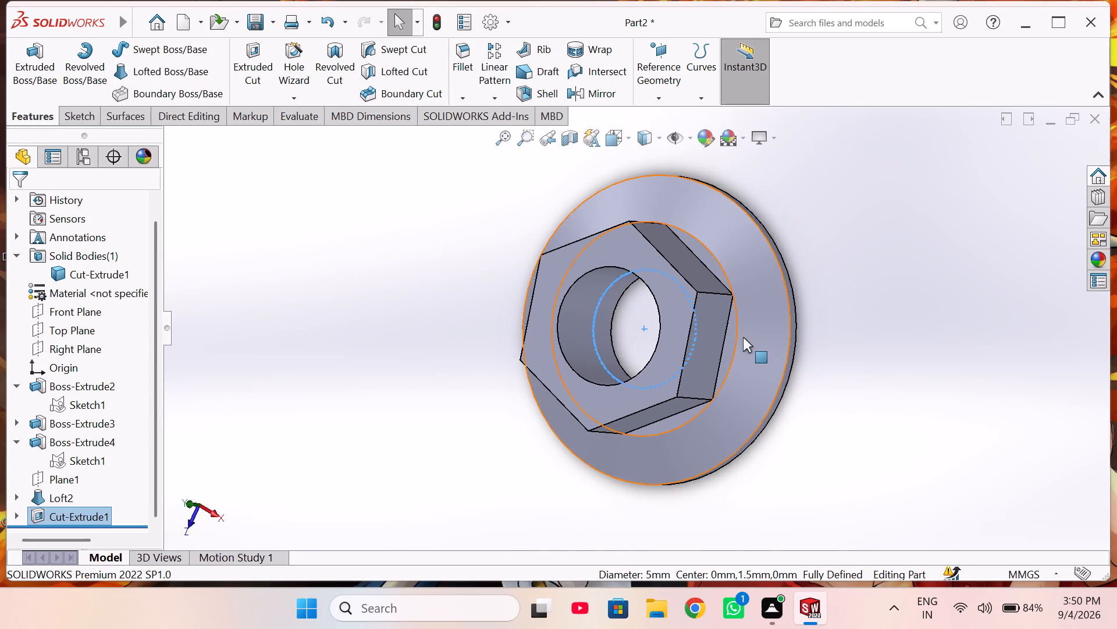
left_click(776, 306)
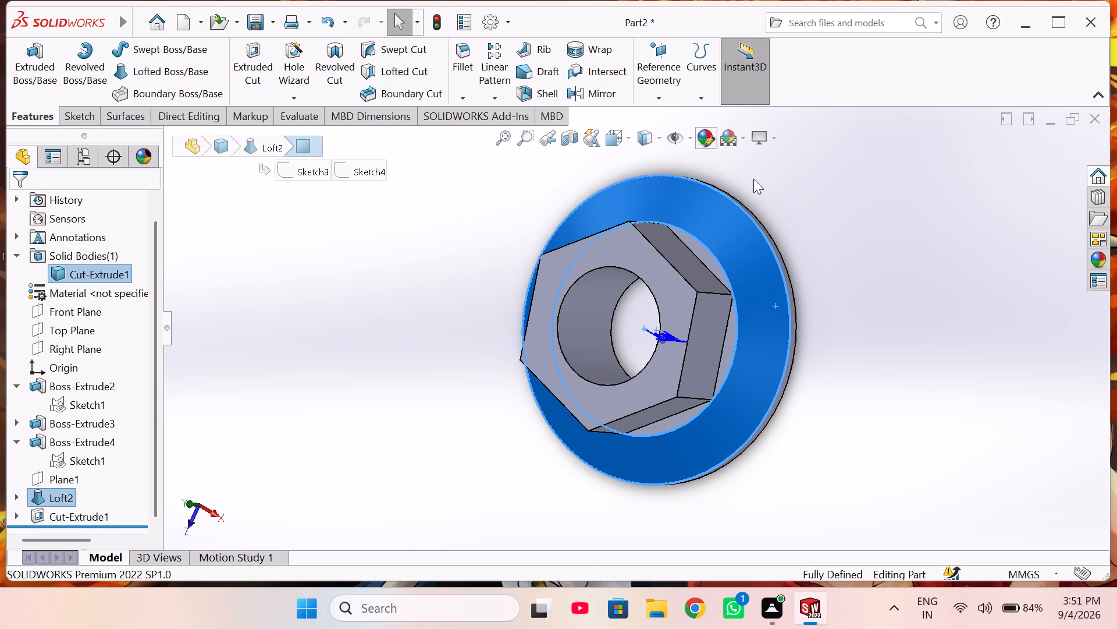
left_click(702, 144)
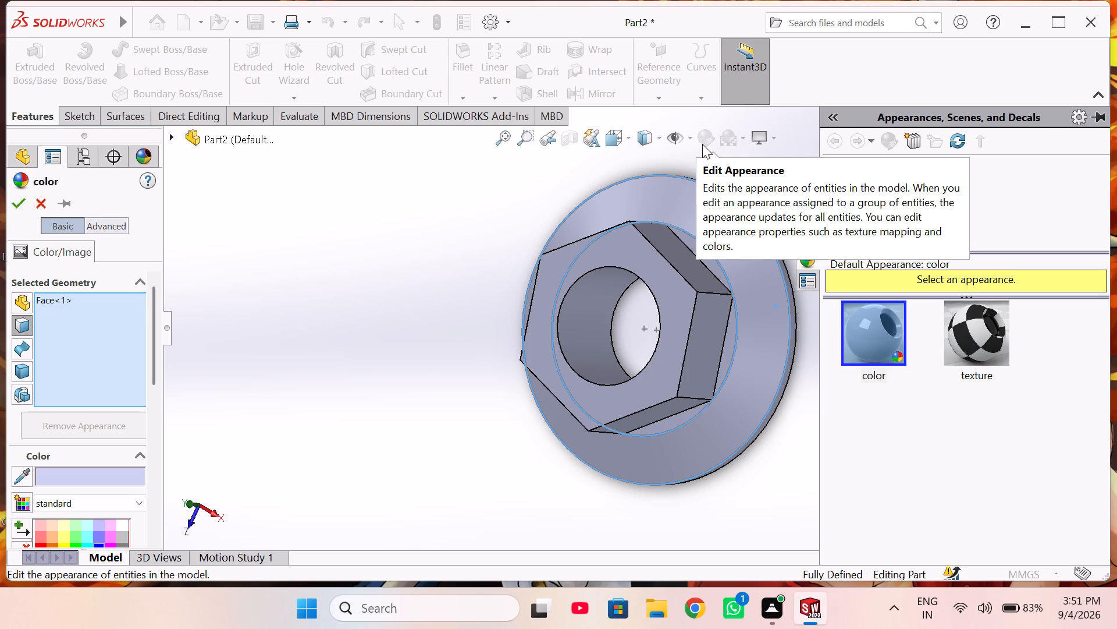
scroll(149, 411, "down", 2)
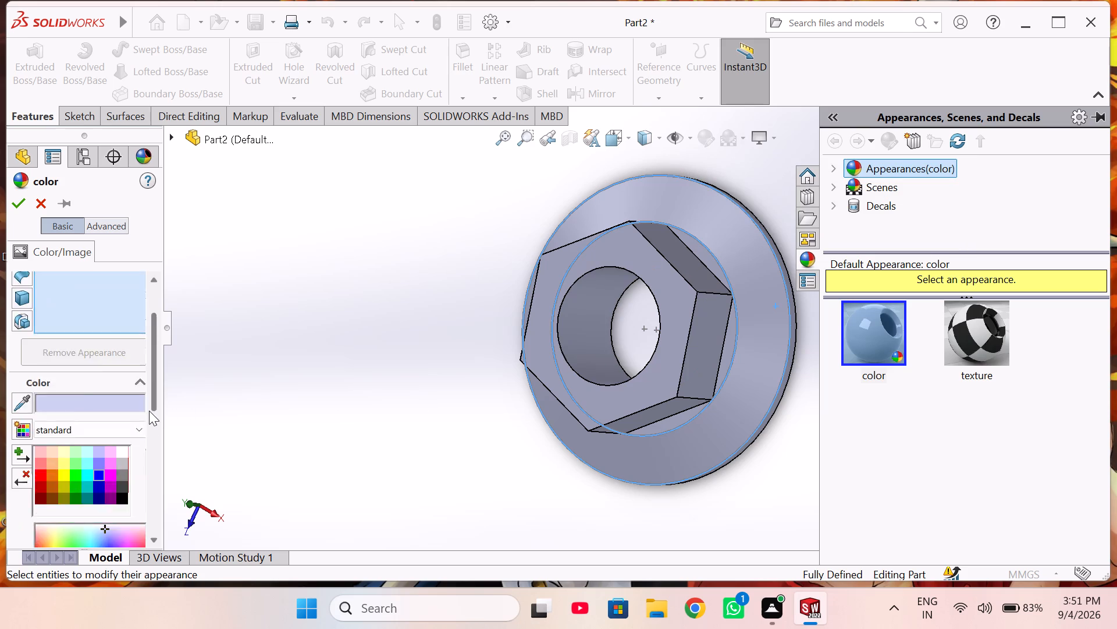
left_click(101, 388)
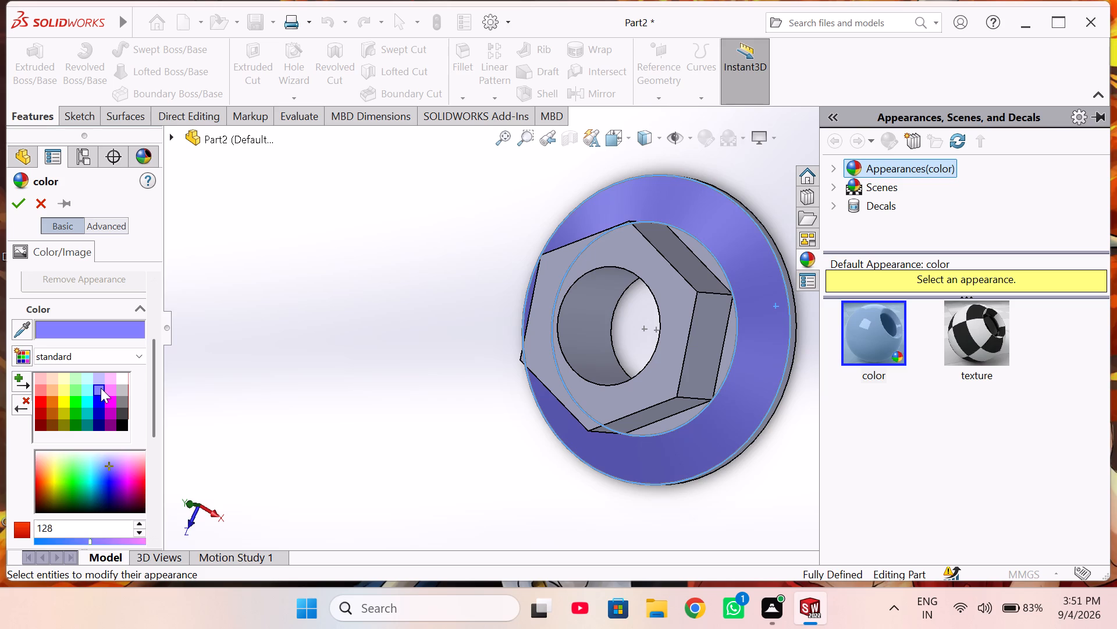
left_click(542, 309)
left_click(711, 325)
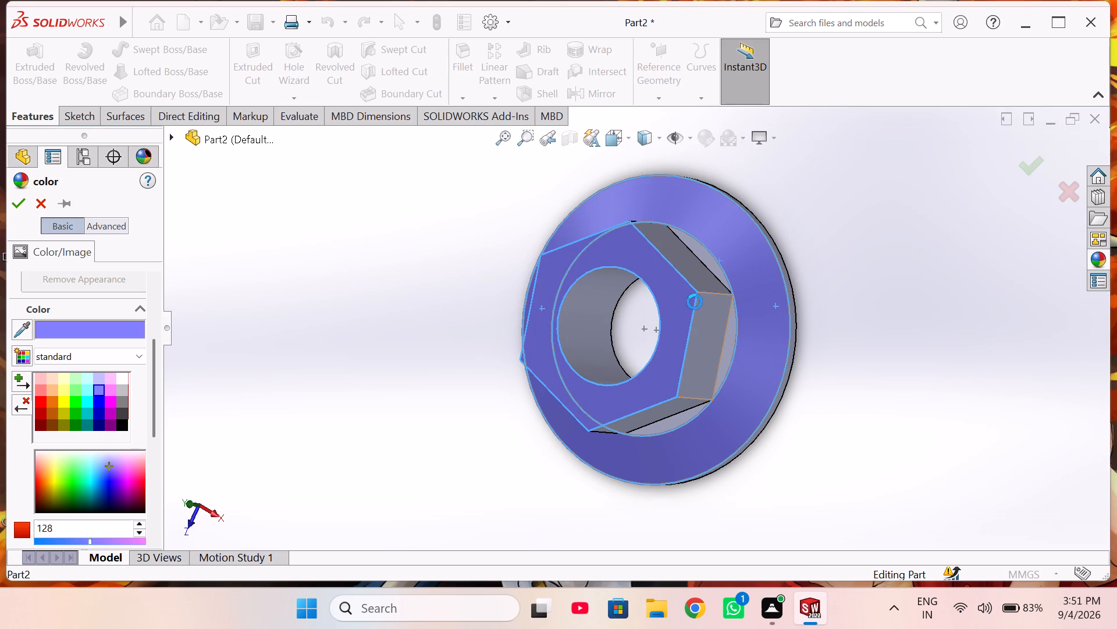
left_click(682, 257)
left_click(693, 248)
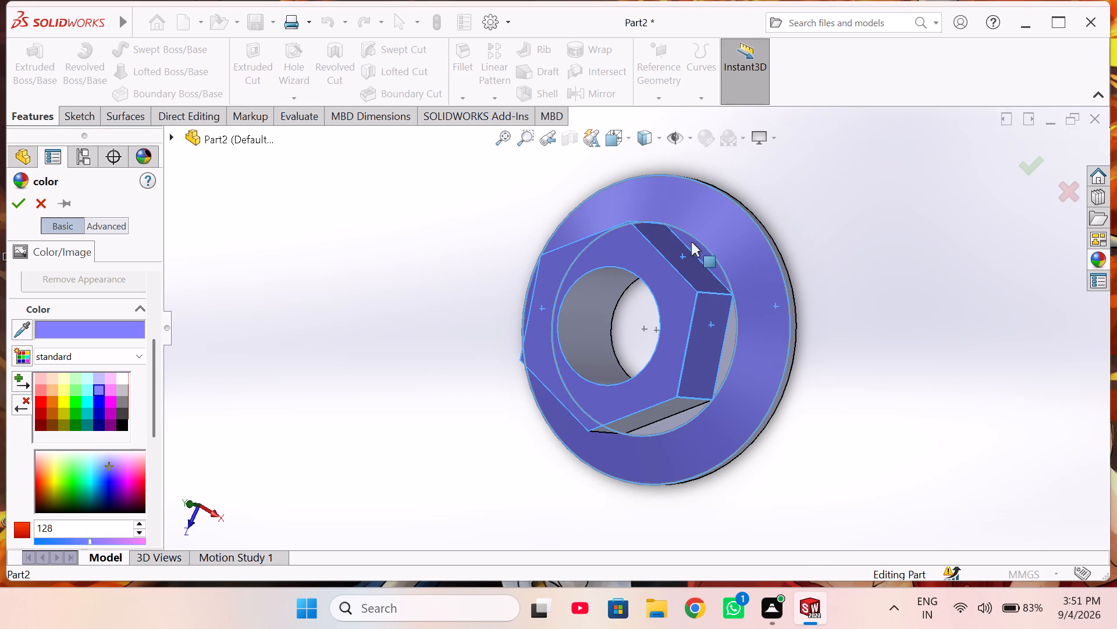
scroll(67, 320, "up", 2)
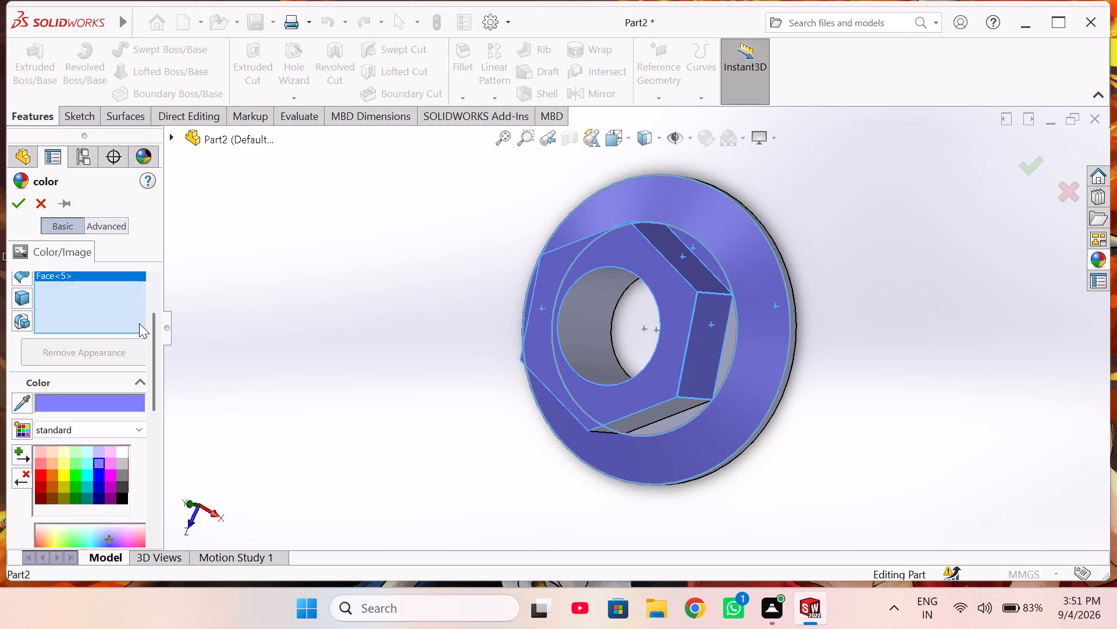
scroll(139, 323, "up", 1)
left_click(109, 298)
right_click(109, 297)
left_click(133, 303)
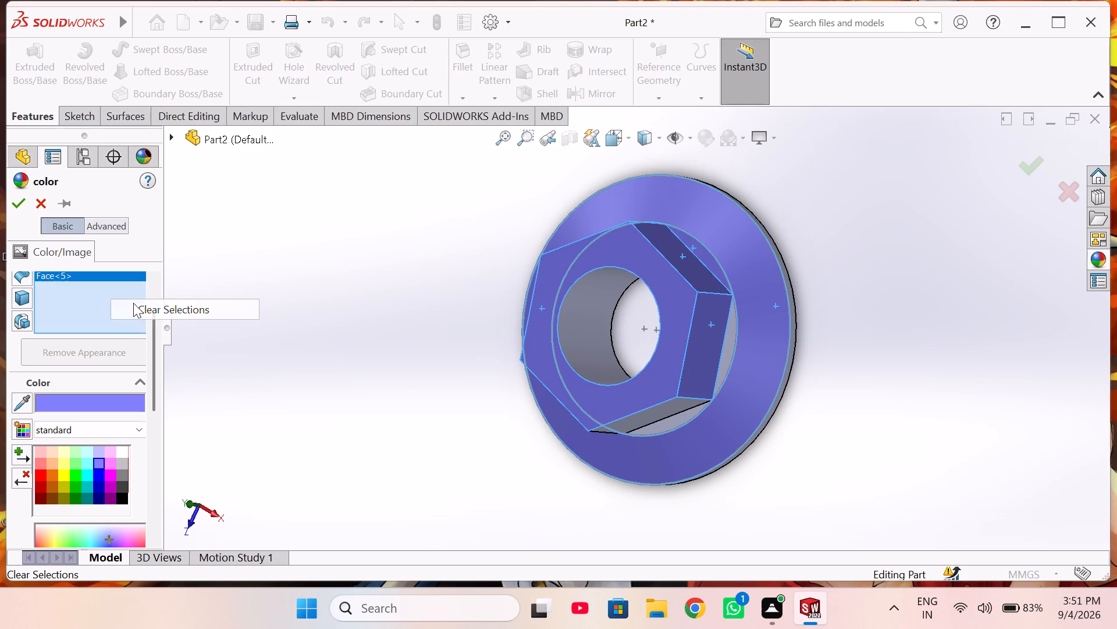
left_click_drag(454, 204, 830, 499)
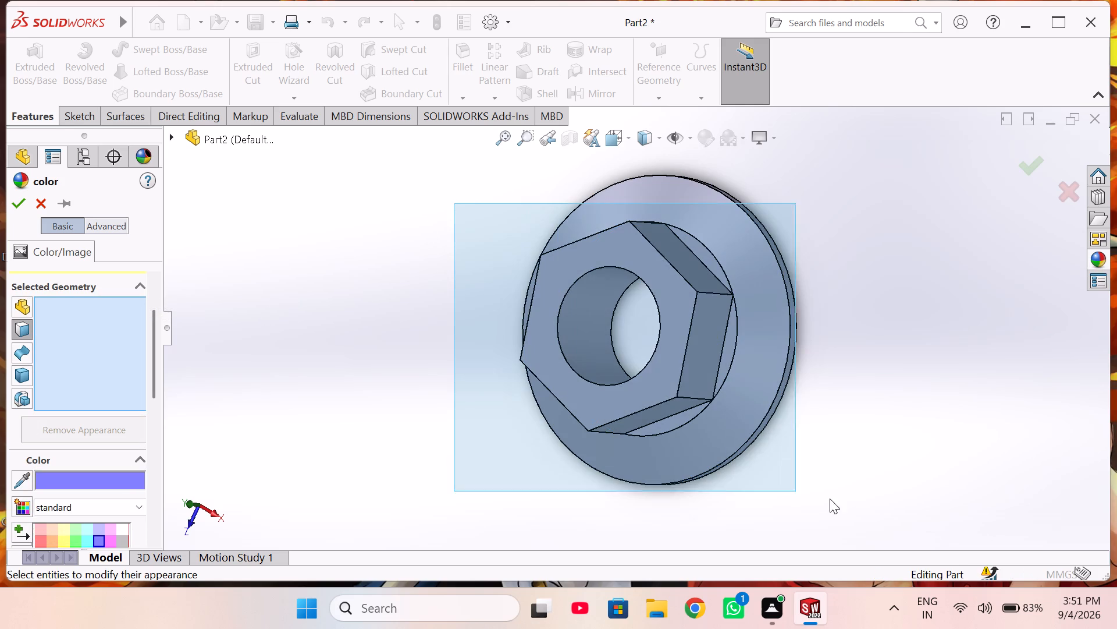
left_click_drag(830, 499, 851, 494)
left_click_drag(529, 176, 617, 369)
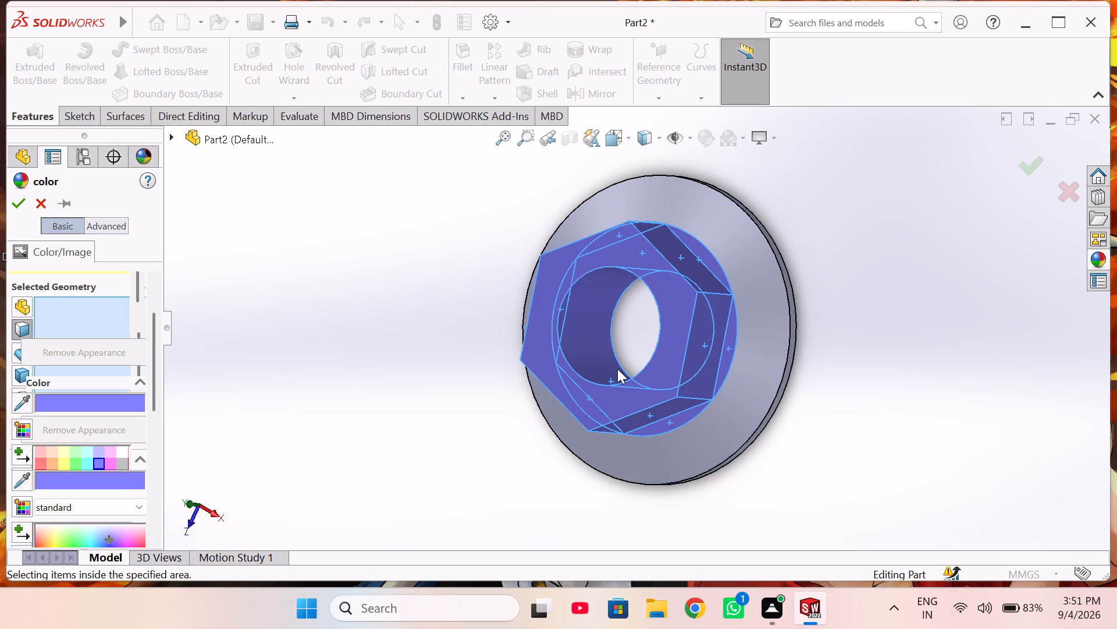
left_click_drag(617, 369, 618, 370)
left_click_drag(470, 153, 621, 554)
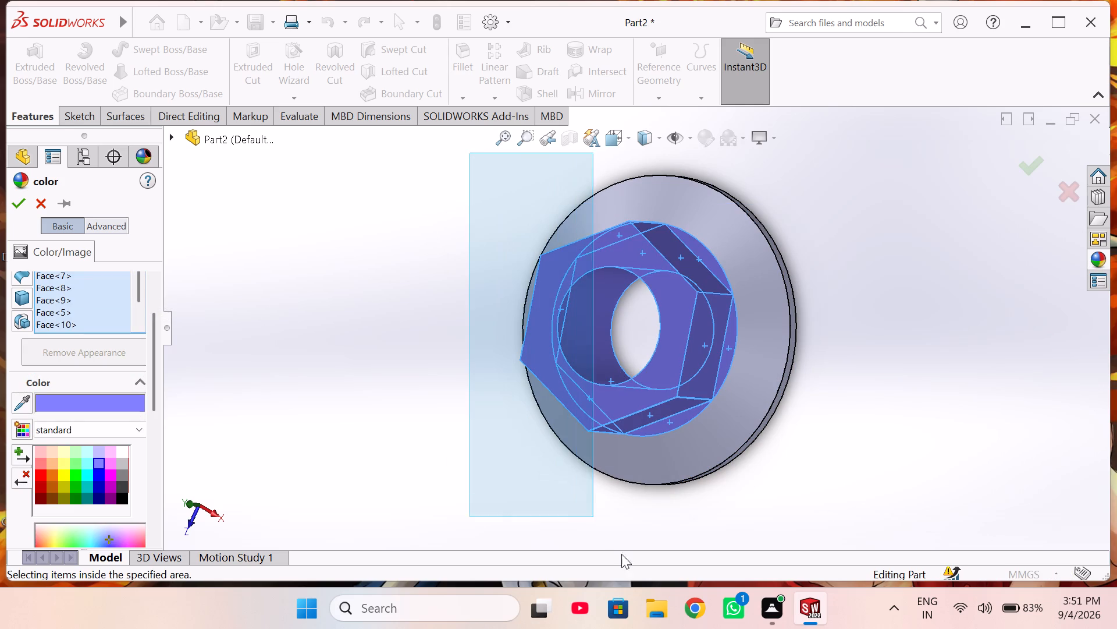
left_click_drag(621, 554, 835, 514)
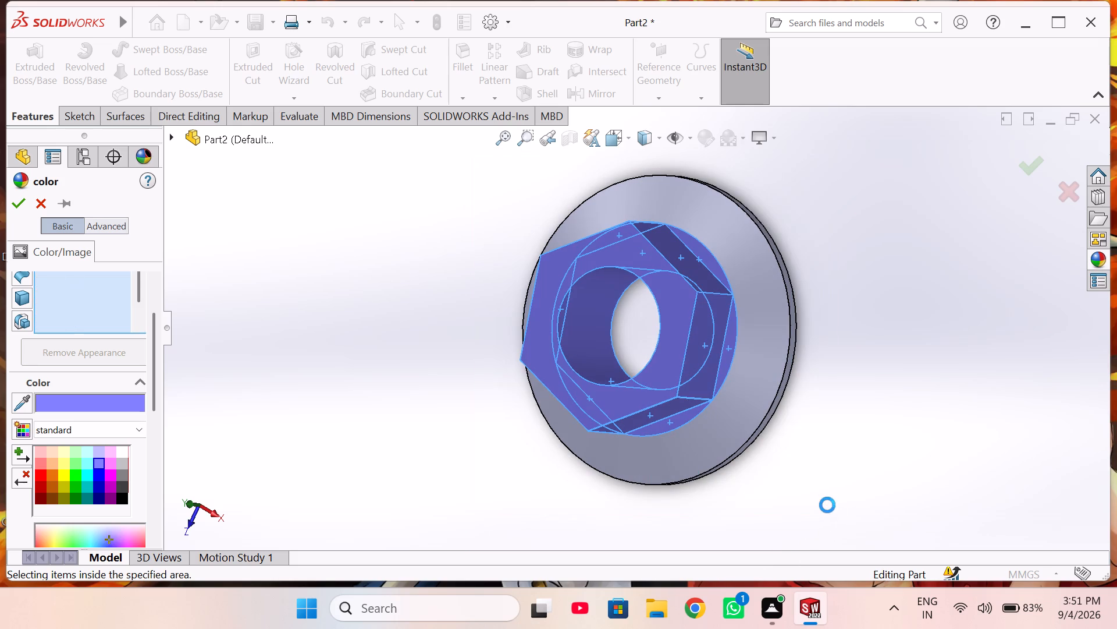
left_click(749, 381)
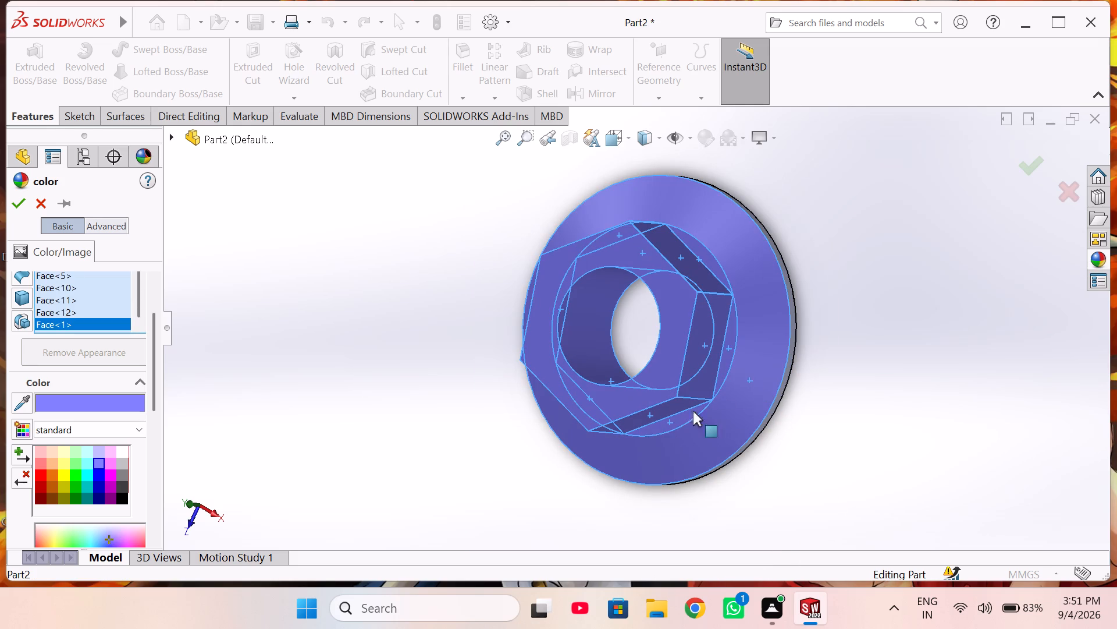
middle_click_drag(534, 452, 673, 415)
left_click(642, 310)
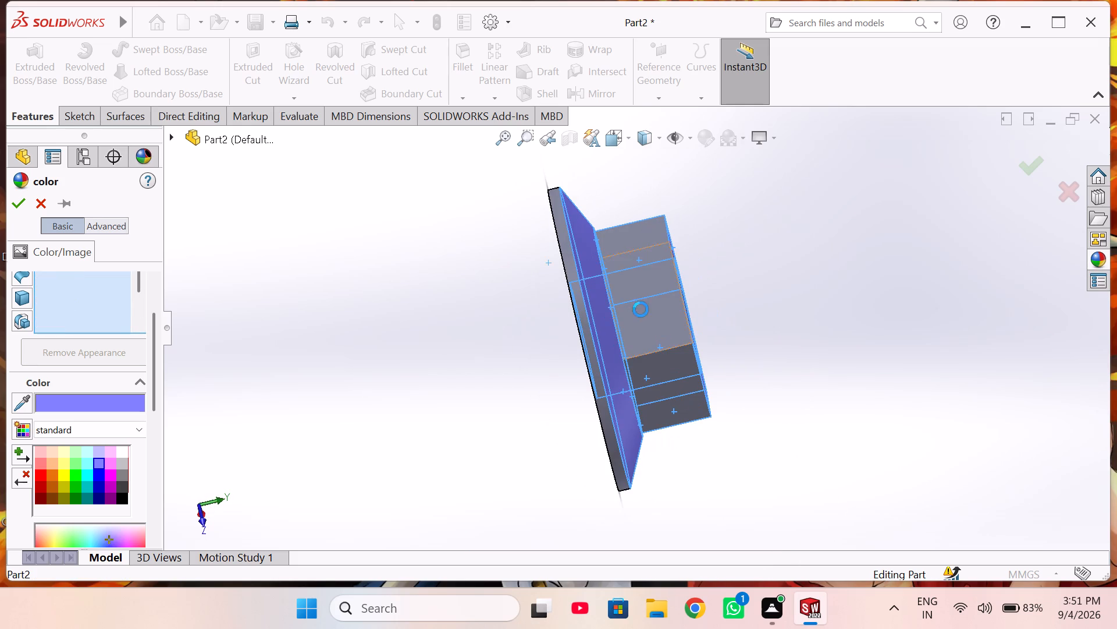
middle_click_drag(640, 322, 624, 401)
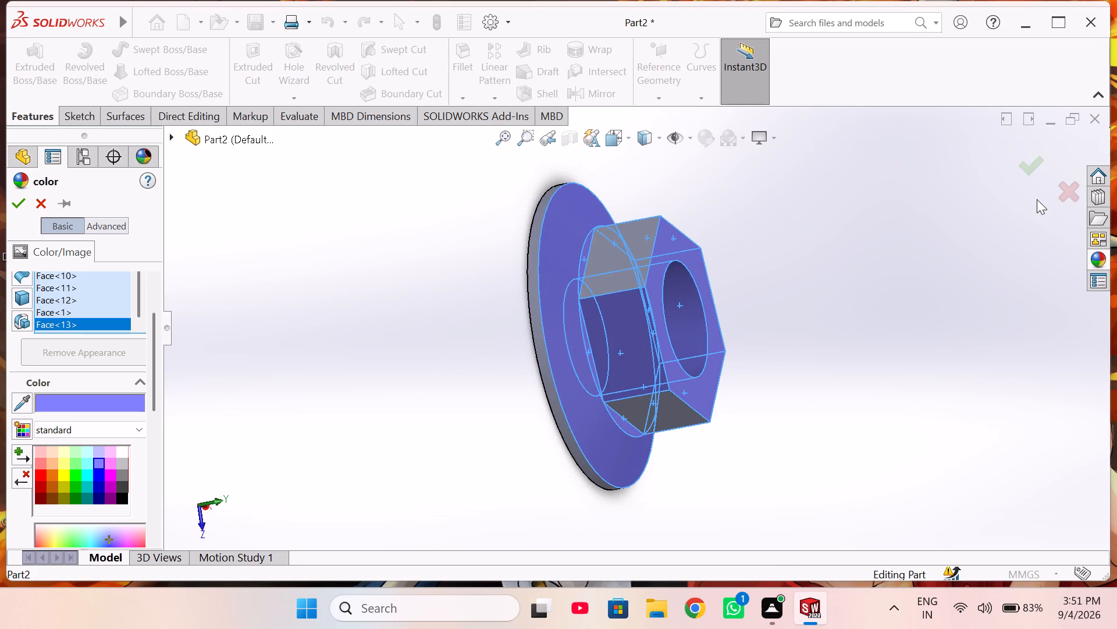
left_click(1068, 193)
Apply the medium blue-violet standard colour with a red value of 128 to the whole part.
middle_click_drag(865, 247, 779, 279)
left_click(709, 141)
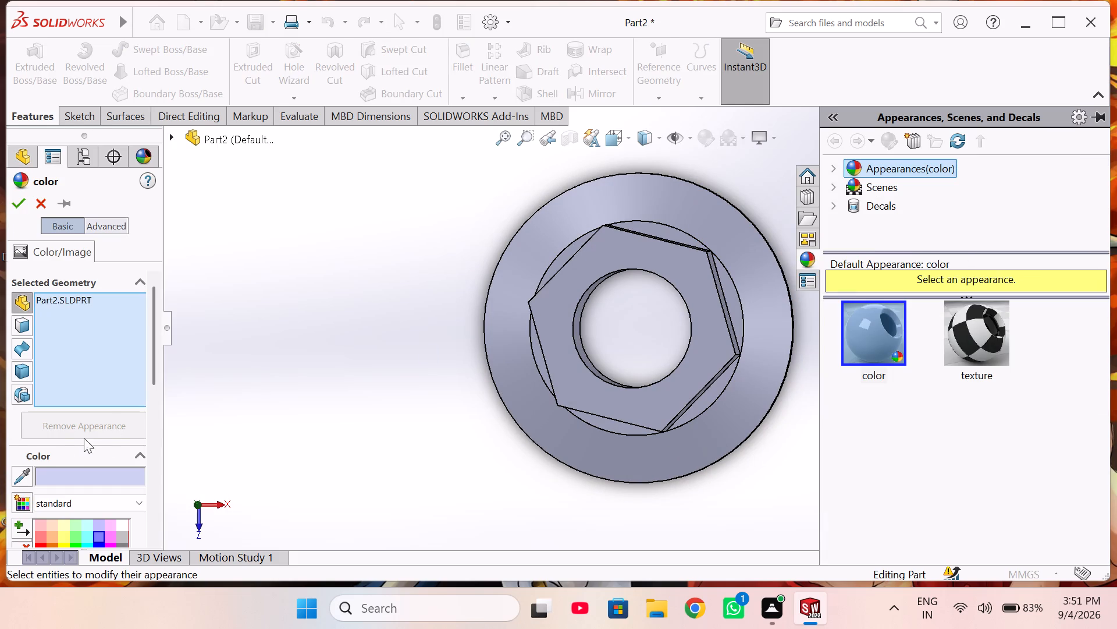
scroll(111, 418, "down", 2)
left_click(96, 392)
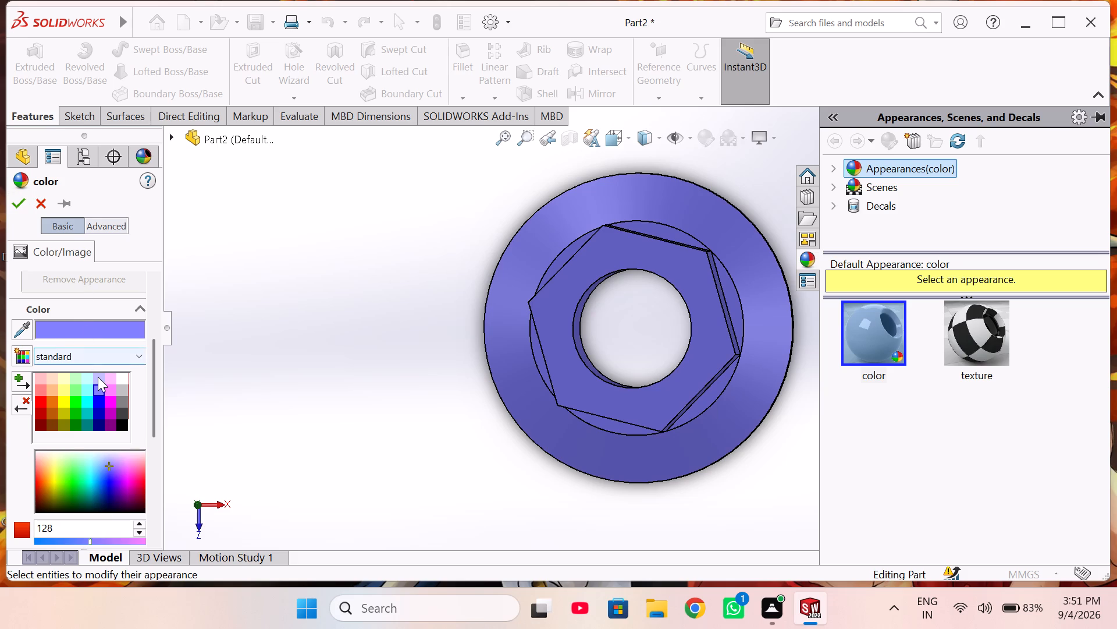
left_click(99, 377)
left_click(102, 386)
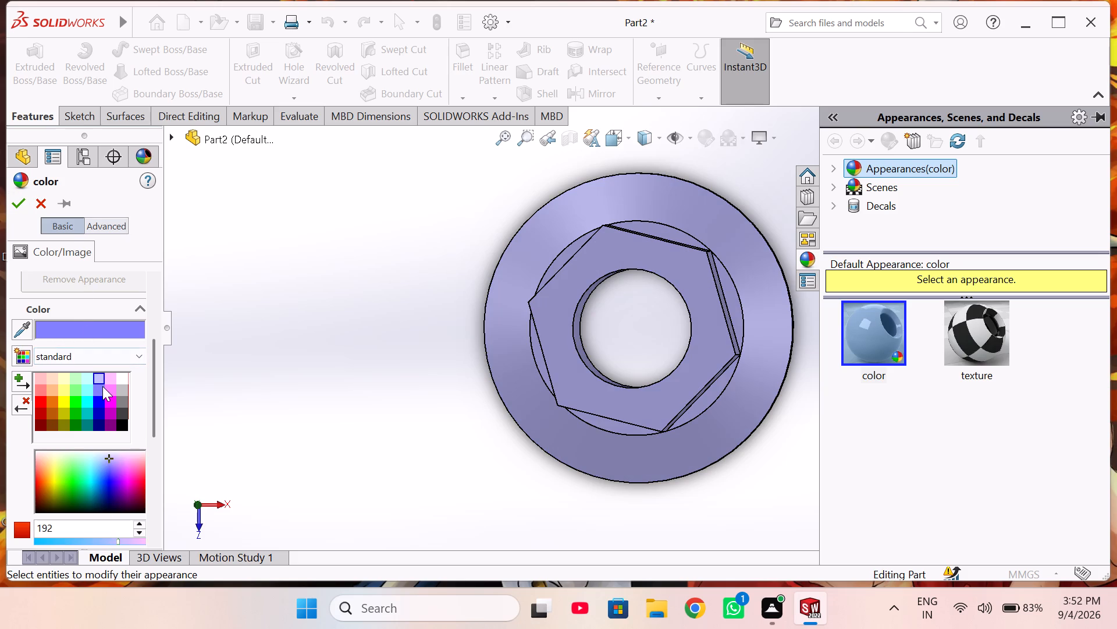
left_click(17, 206)
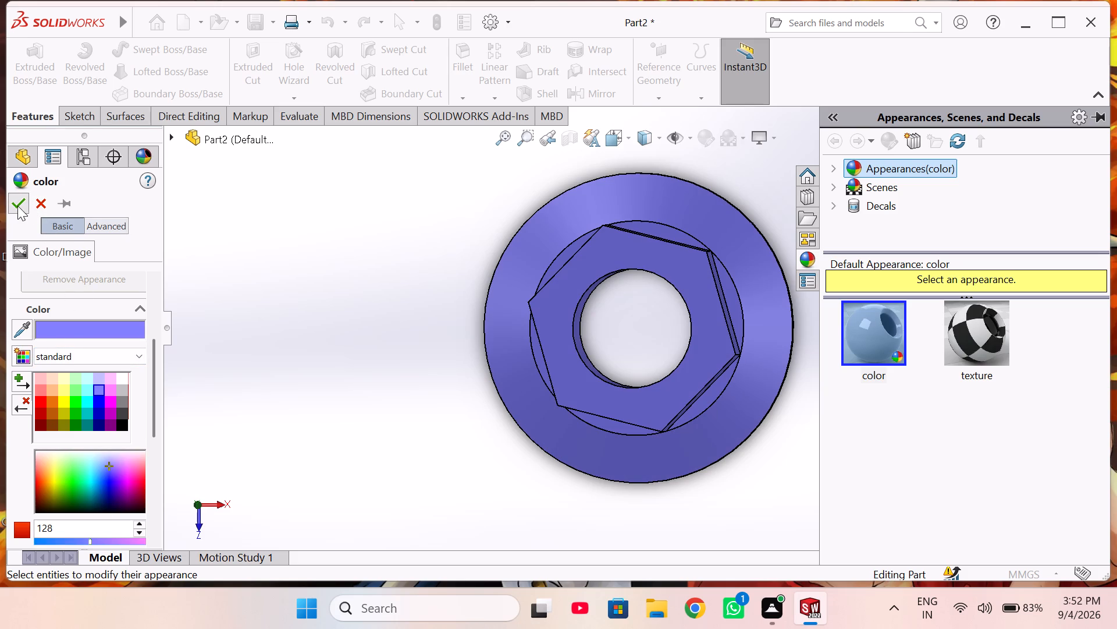
left_click(259, 315)
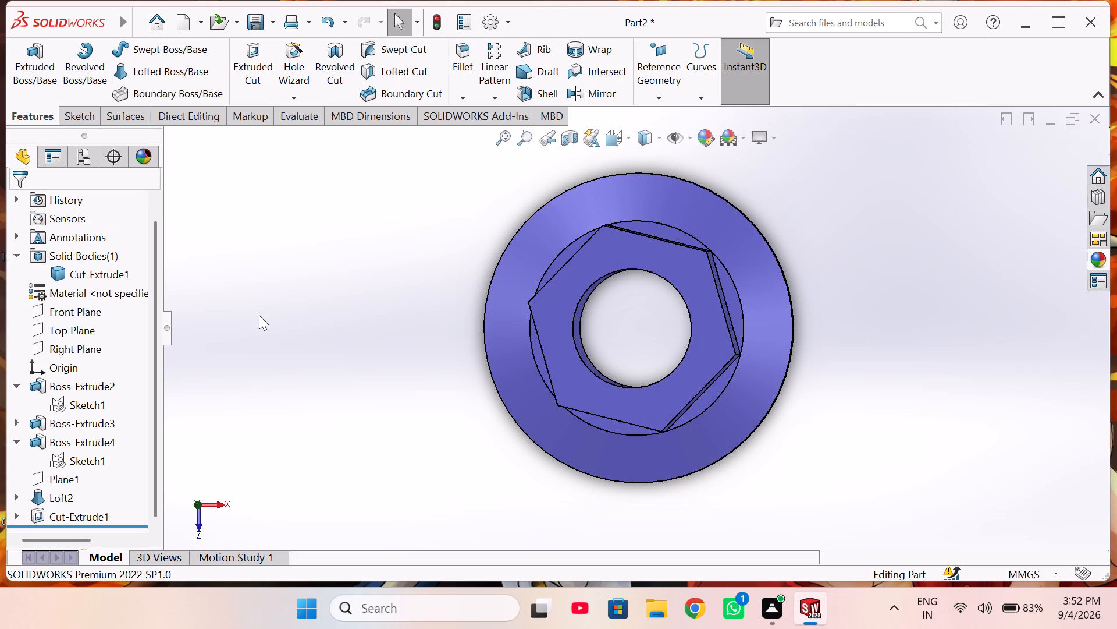
middle_click_drag(321, 349, 385, 383)
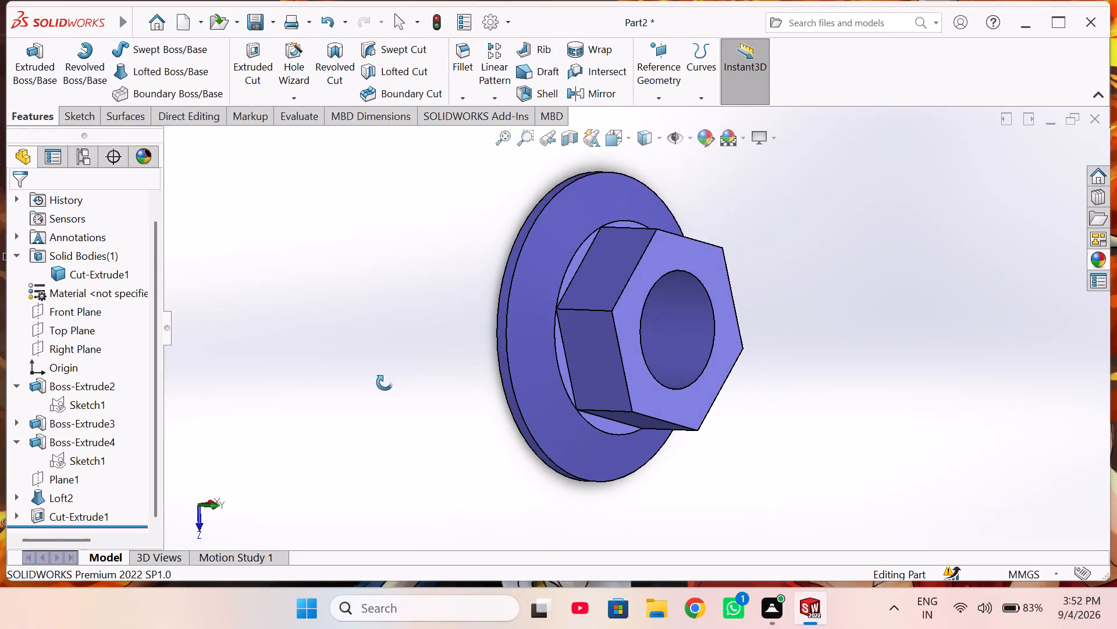
Save the part as NUT in the engine blower folder on the Desktop.
middle_click_drag(385, 383, 384, 383)
key("ctrl+s")
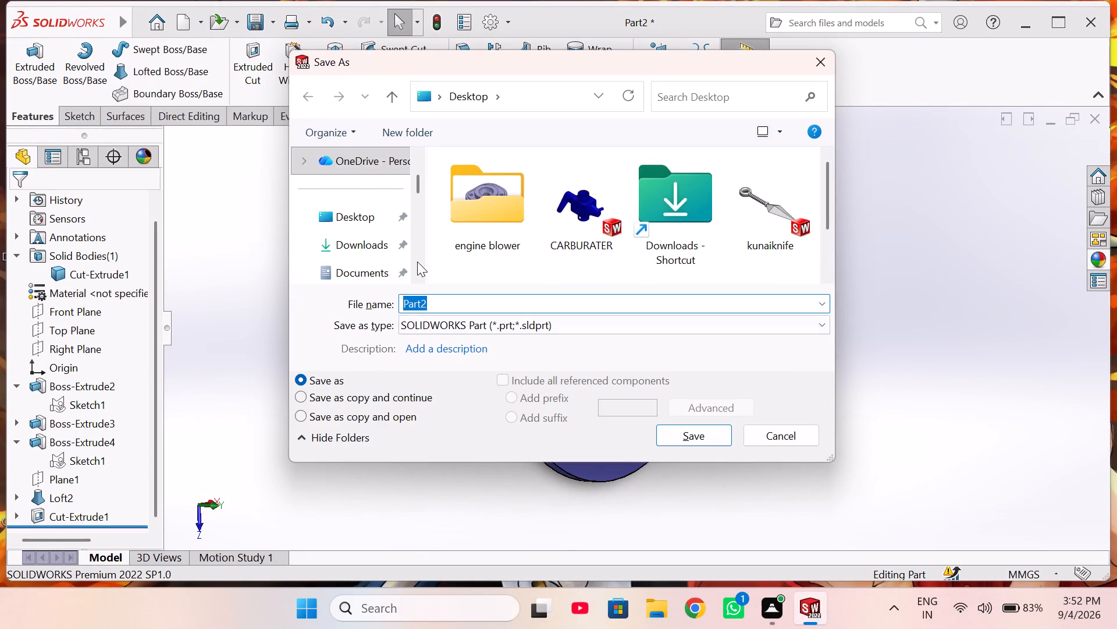
double_click(485, 220)
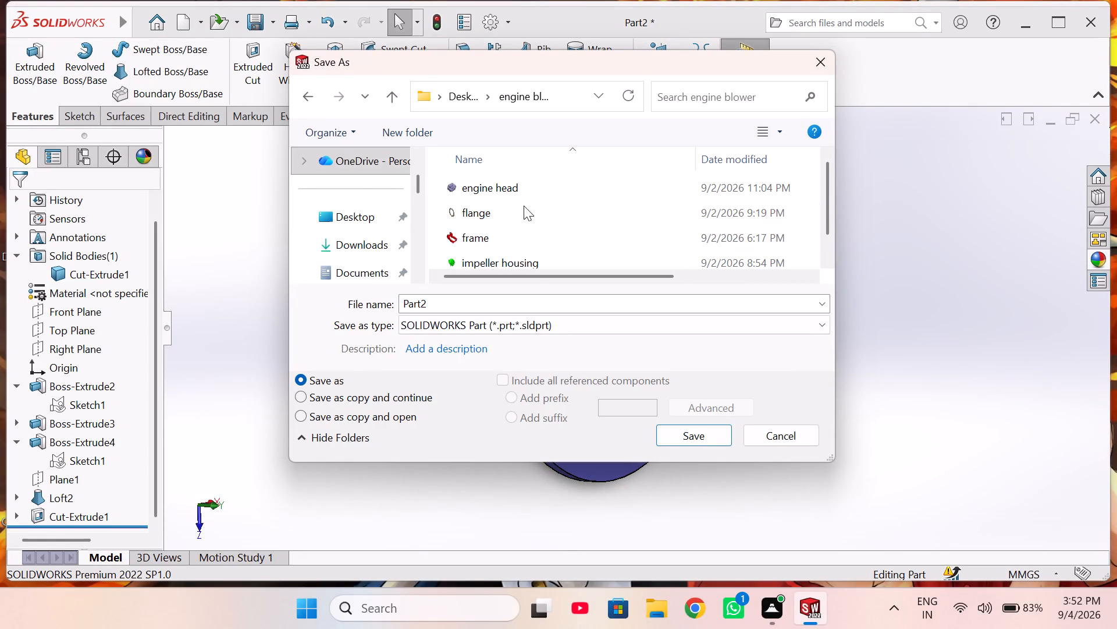
left_click(503, 302)
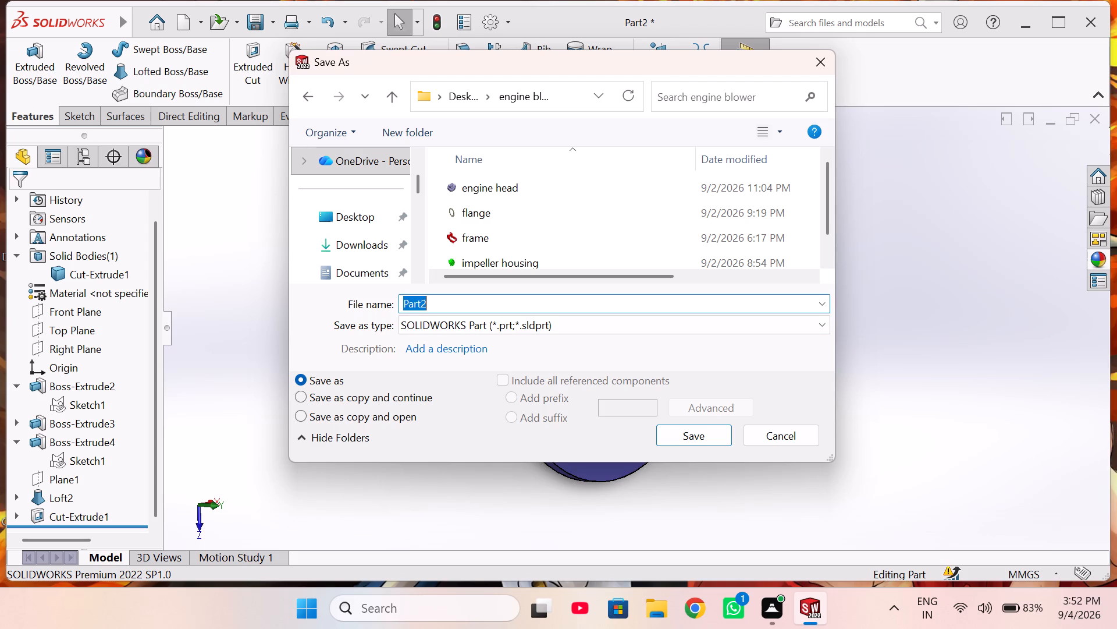
key("BackSpace")
type("NUT")
key("Return")
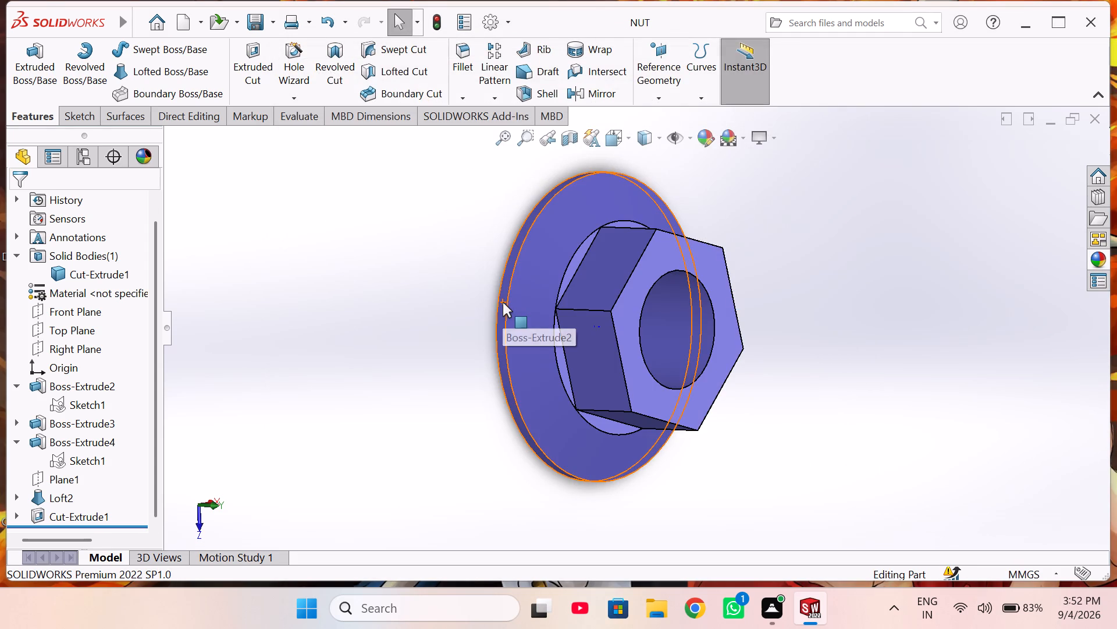
Create a new drawing document with the A4 (ISO) standard sheet size.
key("ctrl+n")
left_click(781, 341)
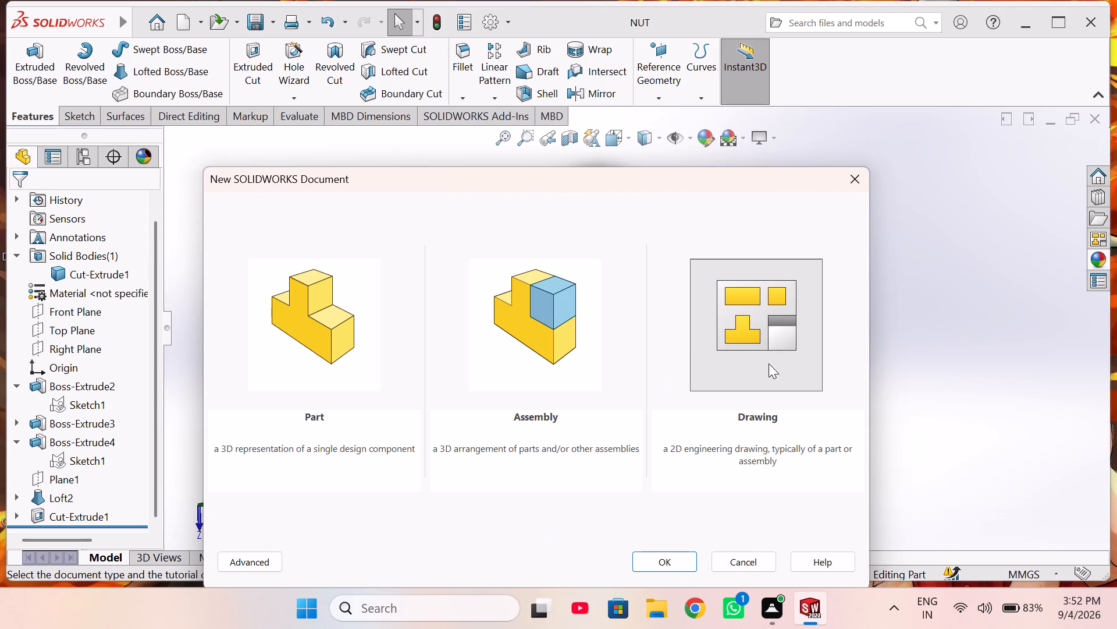
left_click(664, 560)
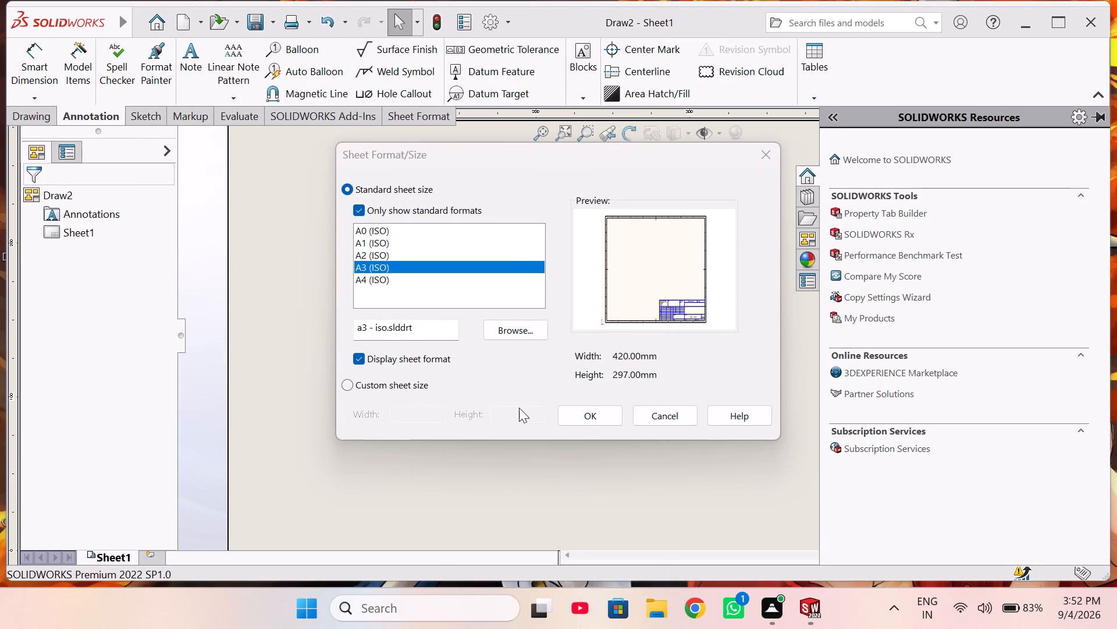
left_click(488, 291)
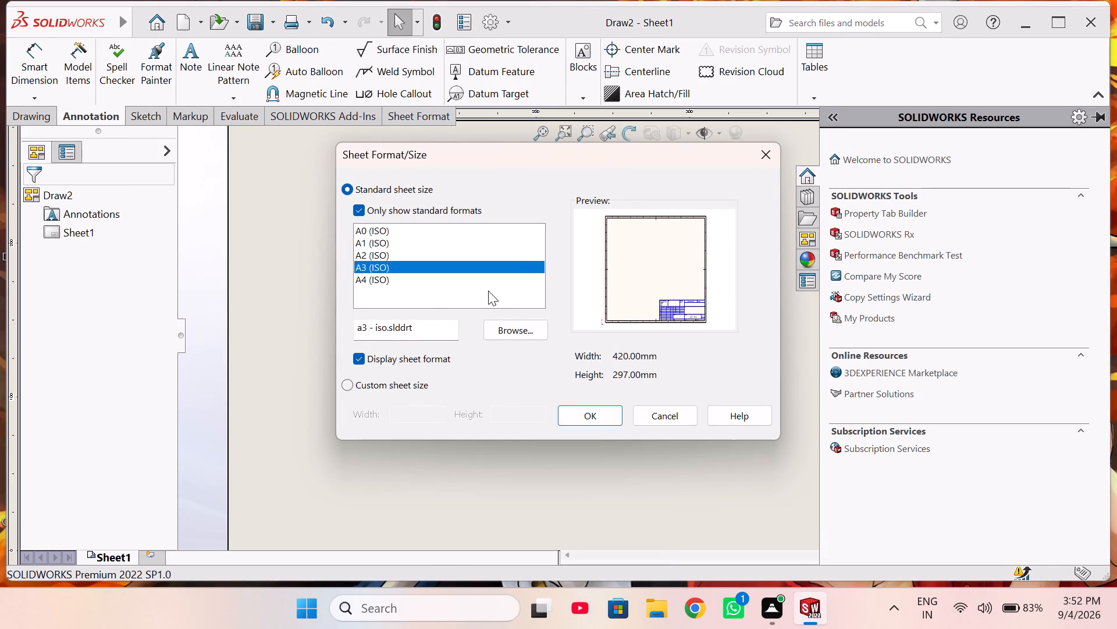
left_click(454, 281)
left_click(603, 421)
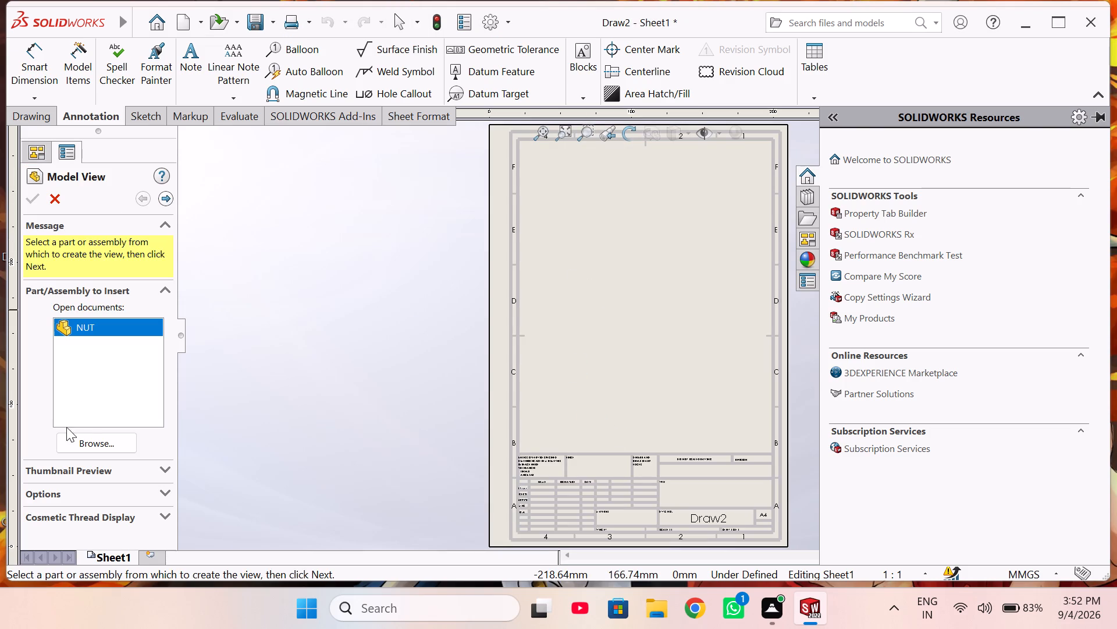
Load the NUT part for a model view and choose multiple views: front, right, isometric and top.
left_click(97, 441)
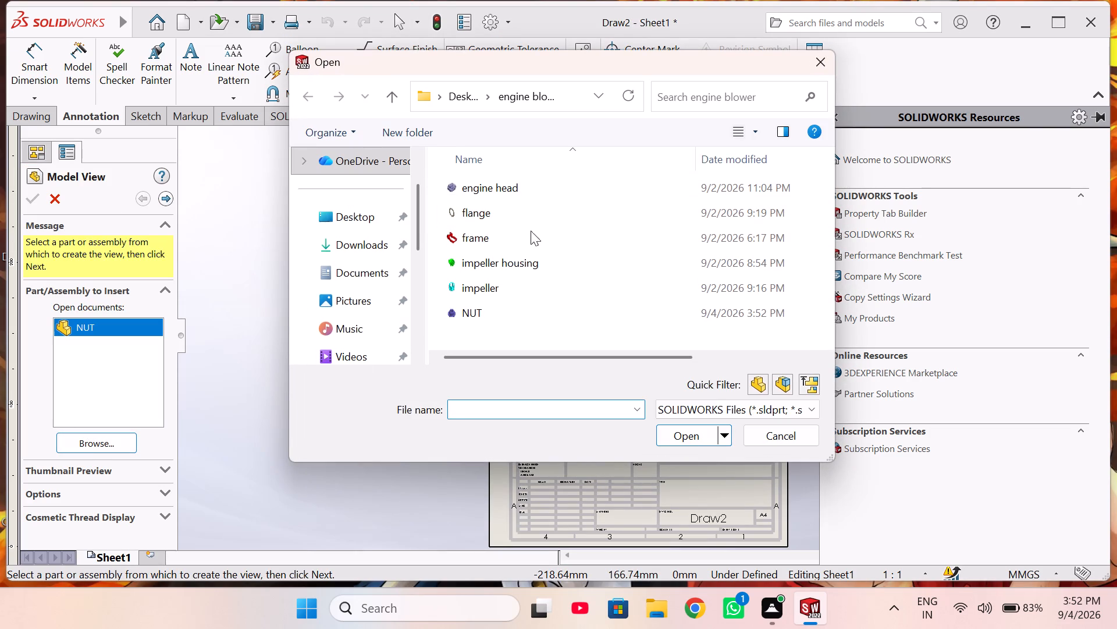
left_click(507, 310)
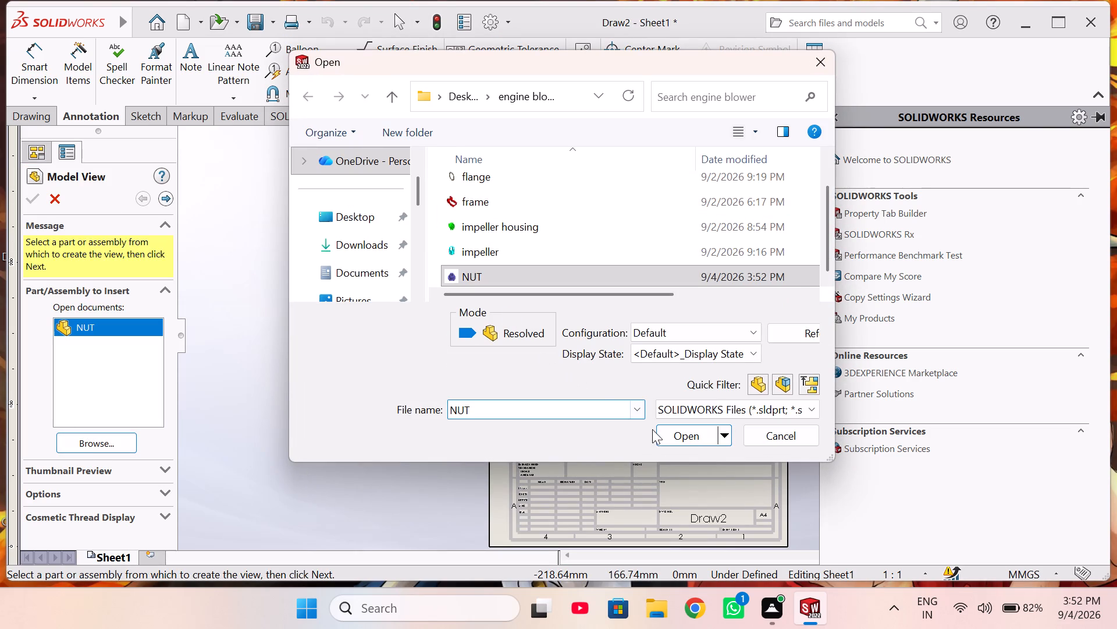
left_click(667, 435)
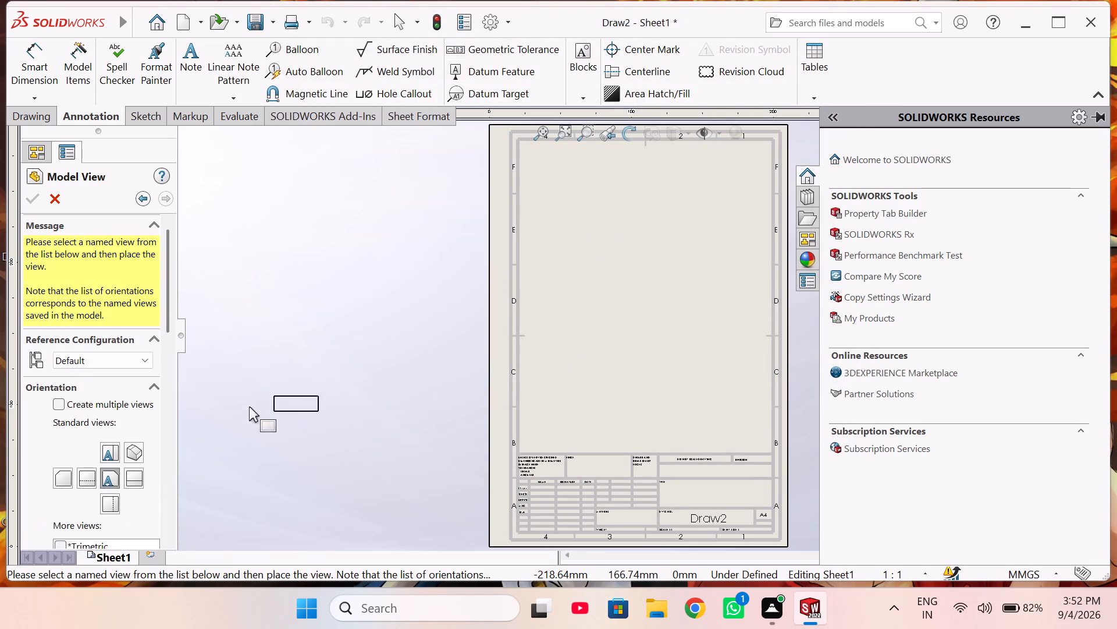
left_click(59, 407)
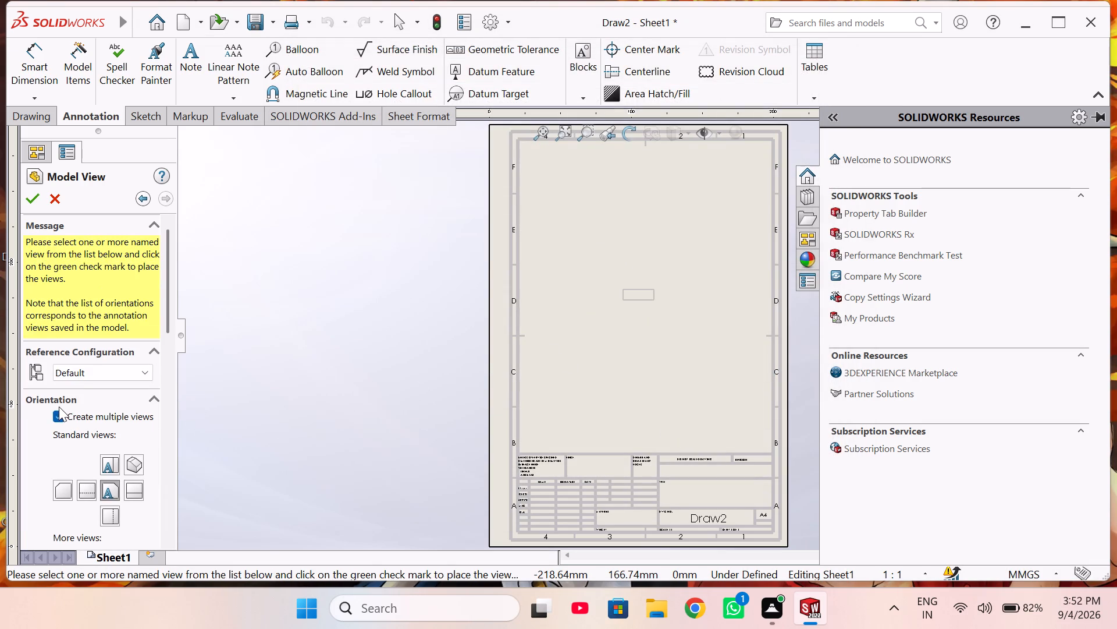
left_click(140, 494)
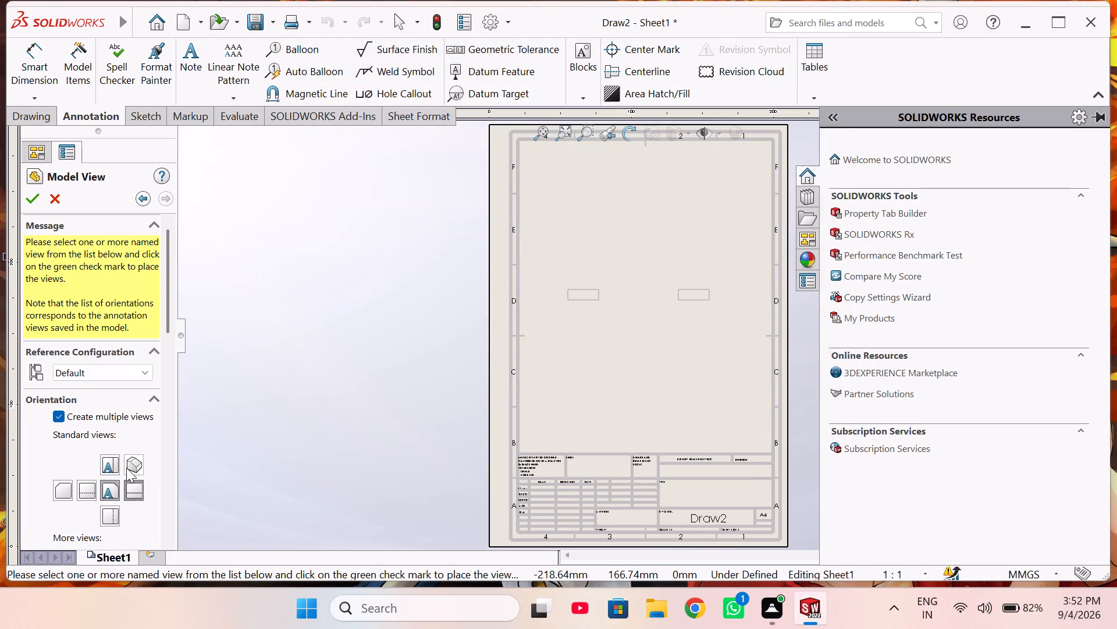
left_click(130, 464)
left_click(109, 466)
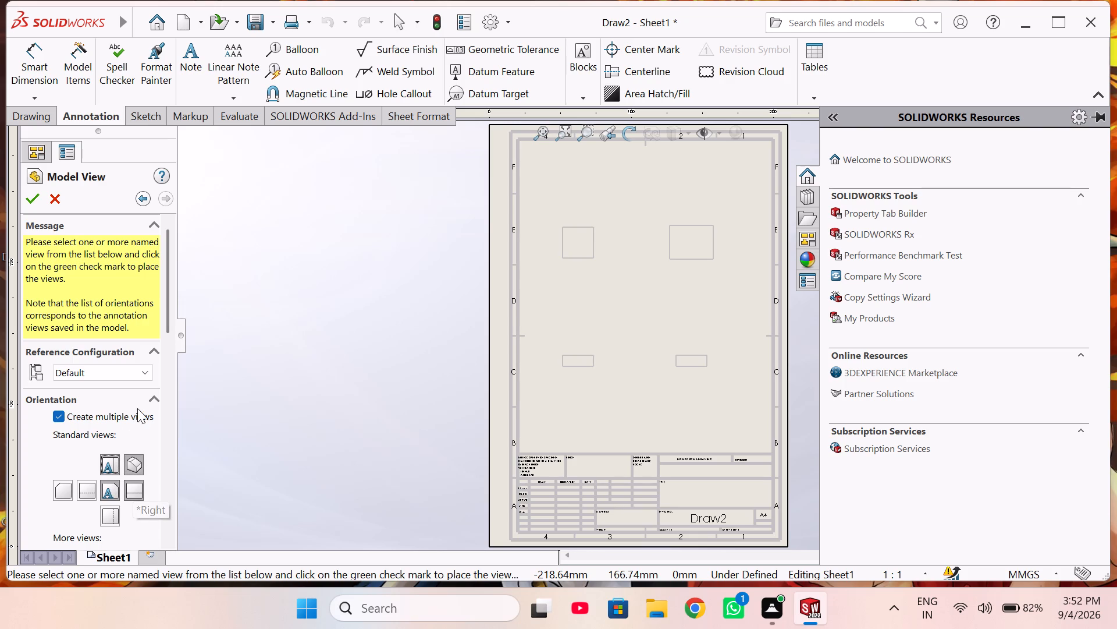
Set a custom scale of 5:1 for the model views and place them on the sheet.
scroll(165, 386, "down", 5)
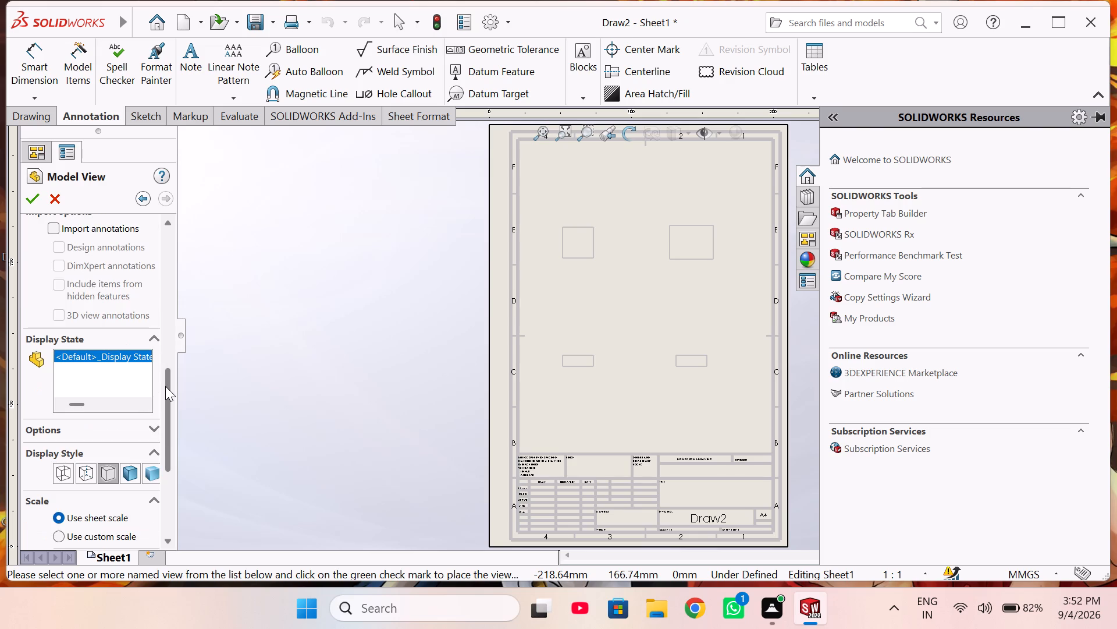
scroll(165, 386, "down", 2)
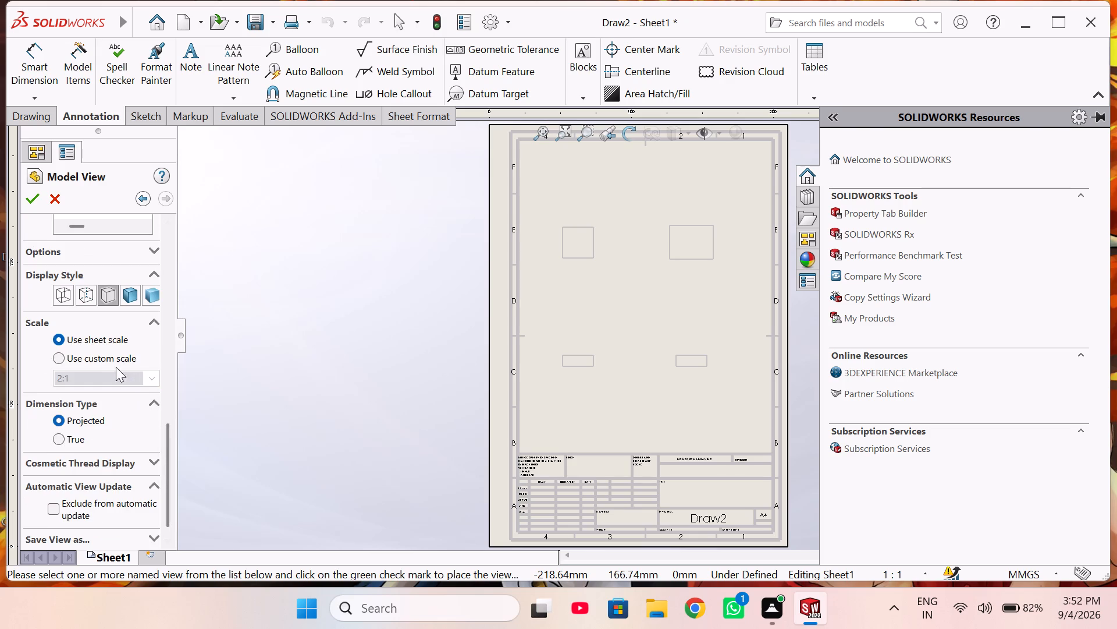
left_click(57, 356)
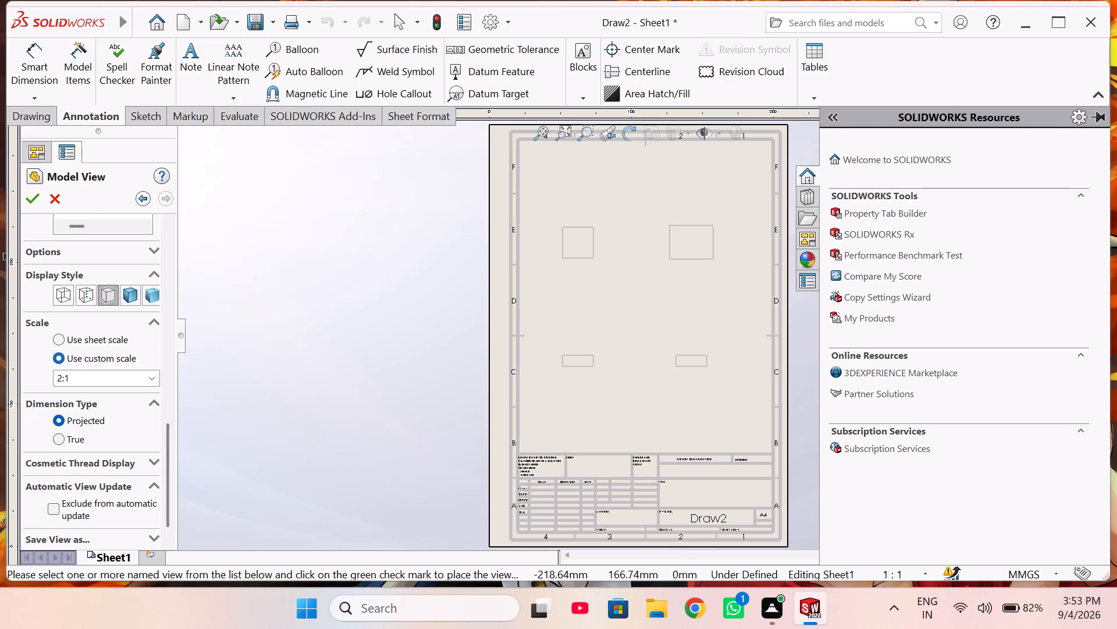
left_click(151, 382)
left_click(106, 393)
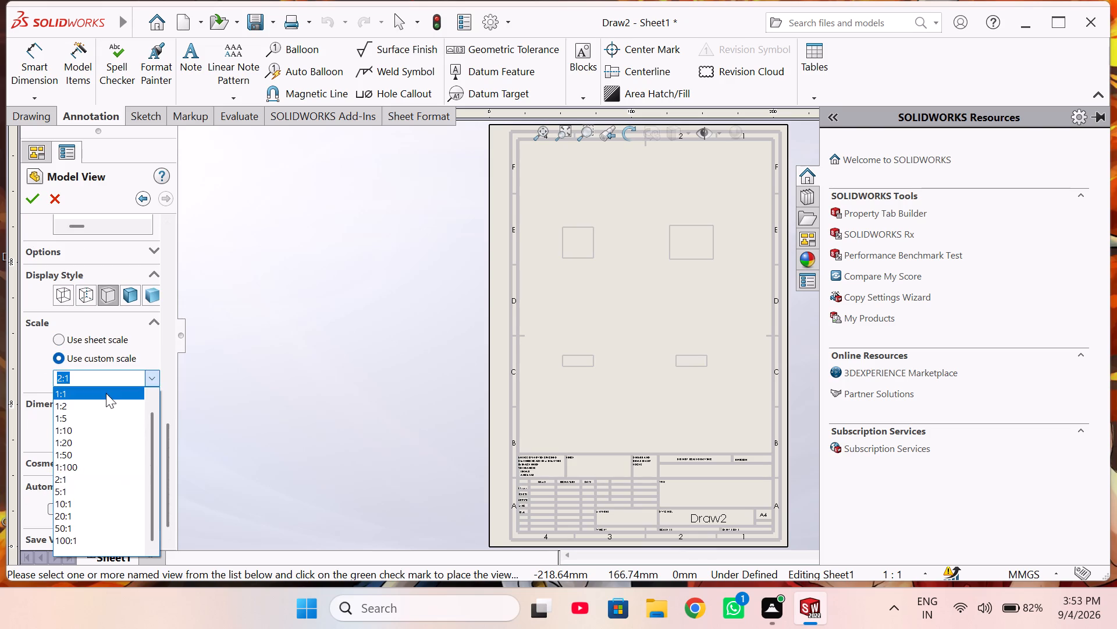
left_click(154, 376)
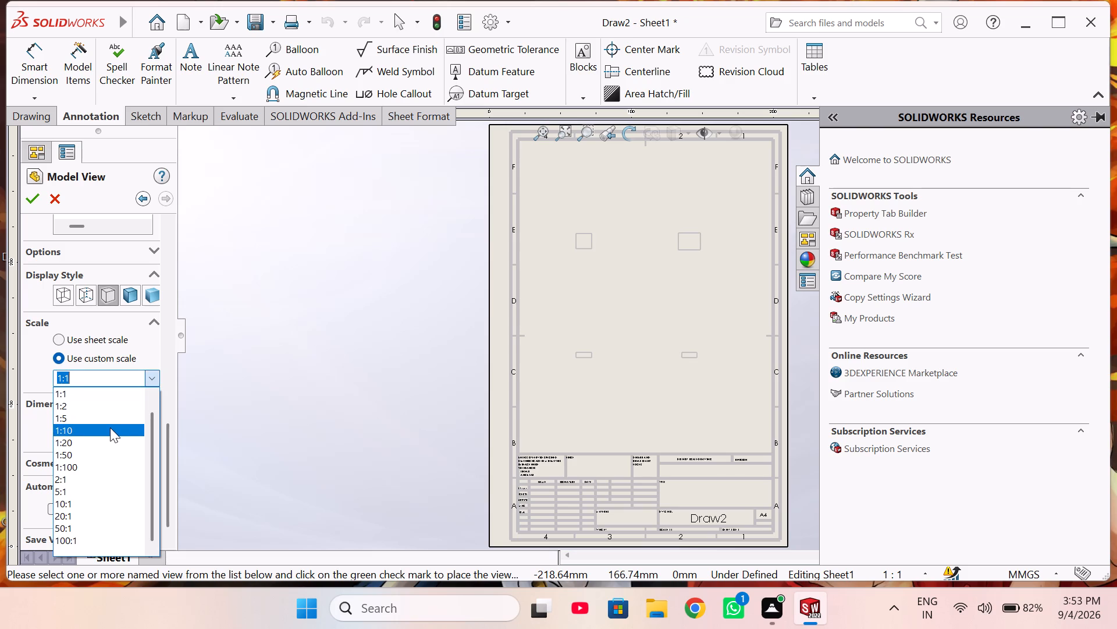
left_click(101, 487)
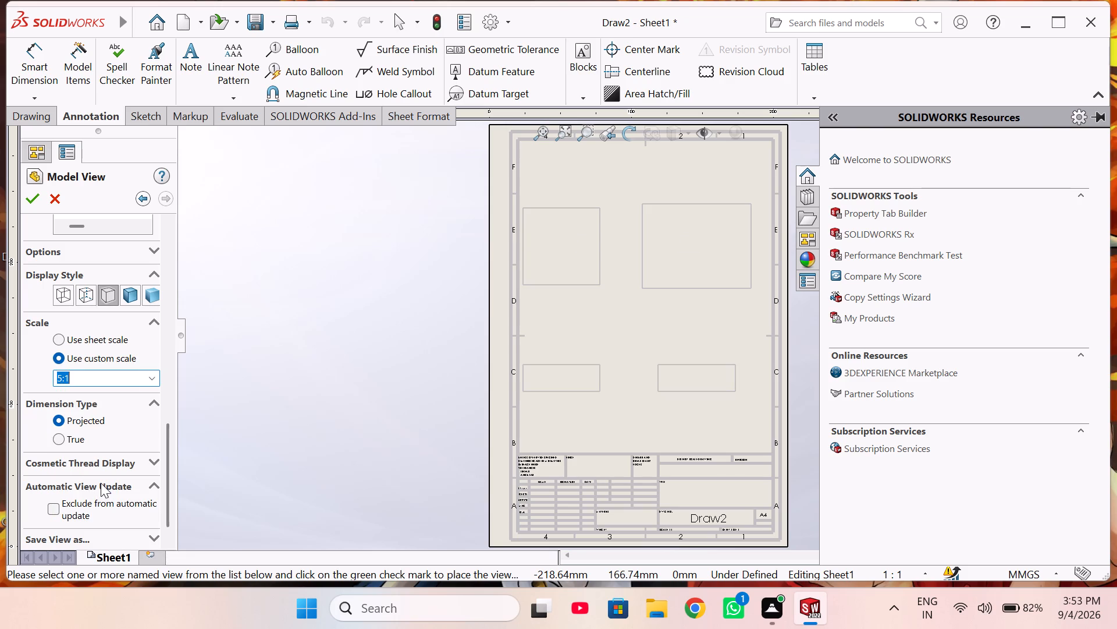
left_click(35, 202)
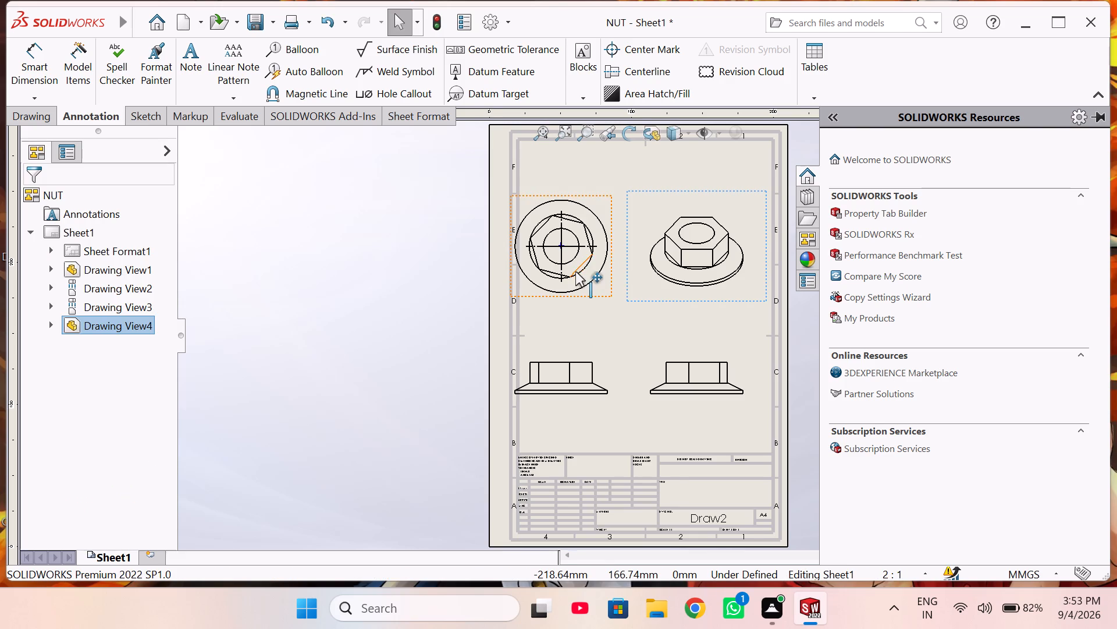
Delete the projected right-side view of the nut from the drawing sheet.
scroll(575, 271, "down", 2)
scroll(631, 288, "up", 1)
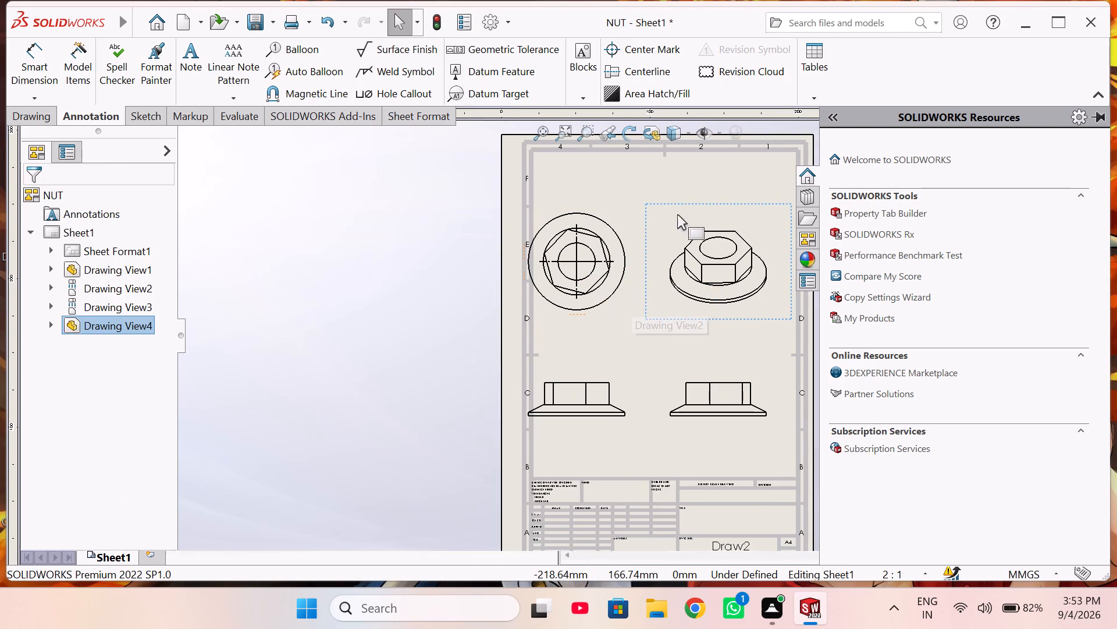
left_click(647, 181)
scroll(608, 289, "down", 2)
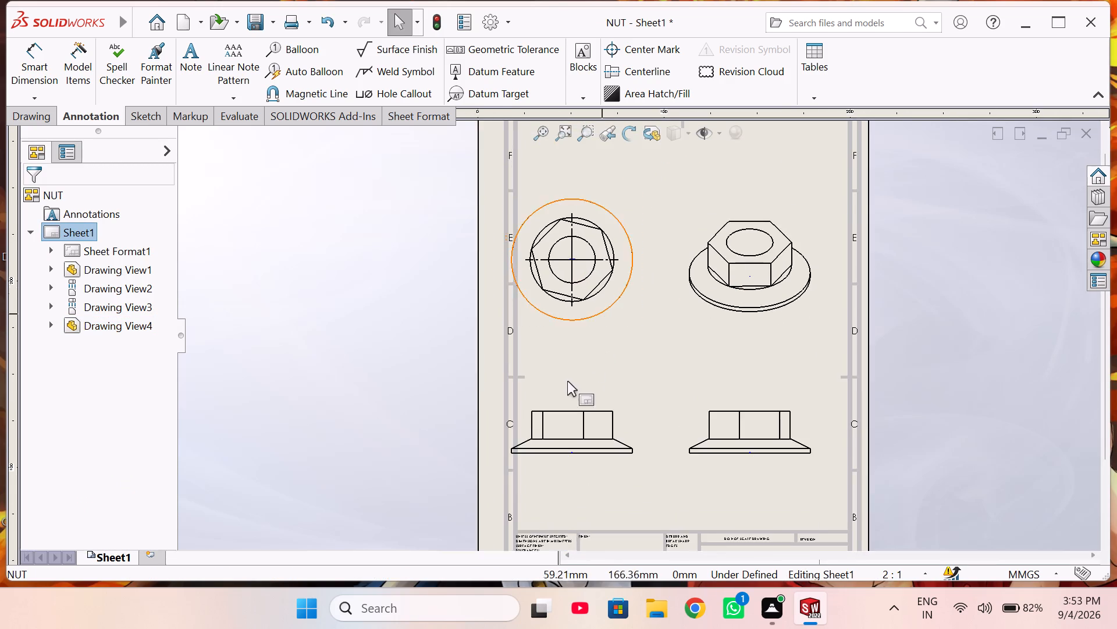
scroll(565, 384, "up", 1)
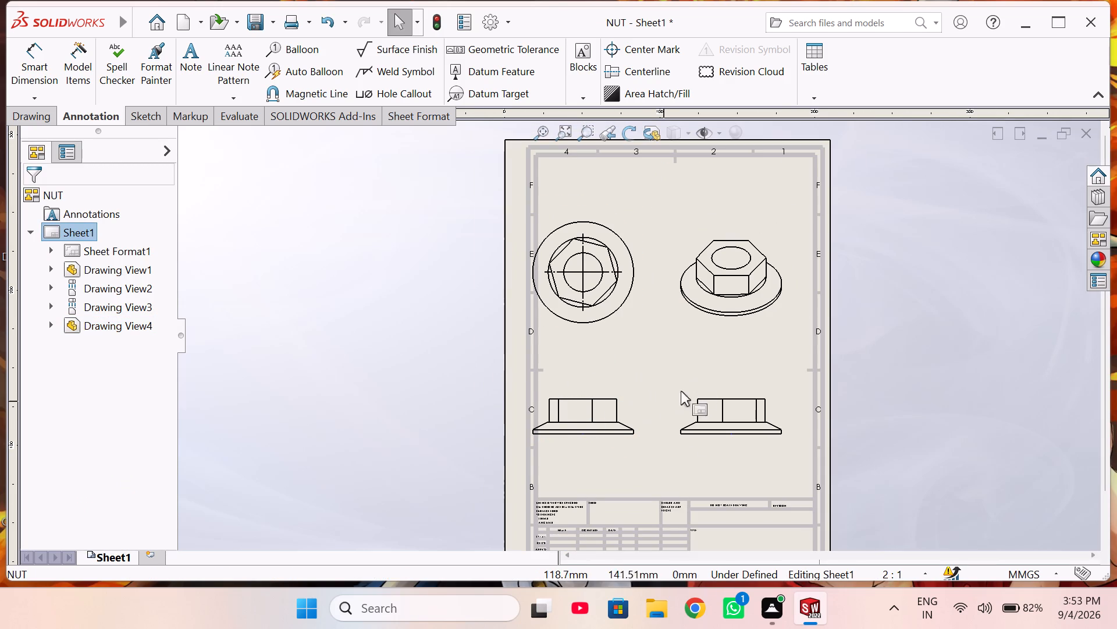
left_click(730, 412)
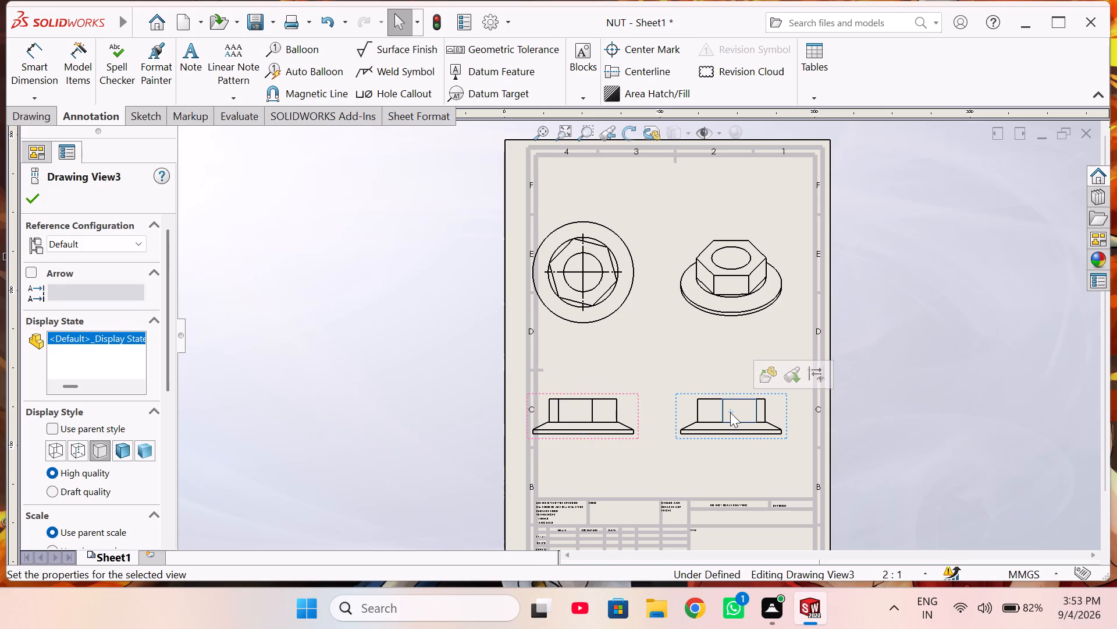
key("Delete")
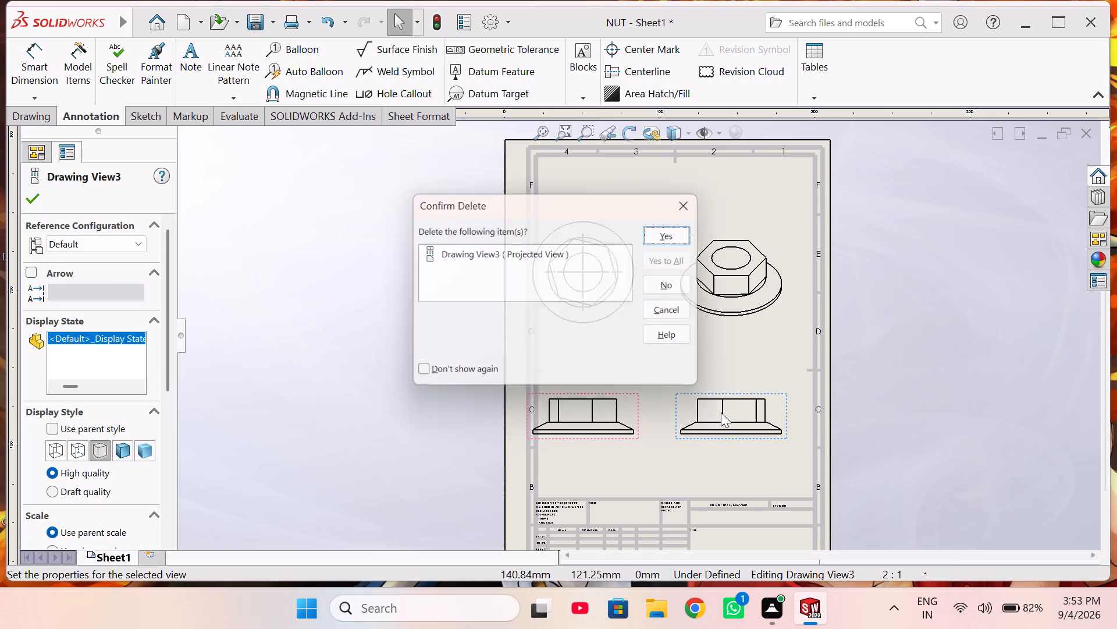
left_click(689, 235)
Move the aligned front and top views inward so they clear the sheet's border frame.
scroll(576, 306, "down", 2)
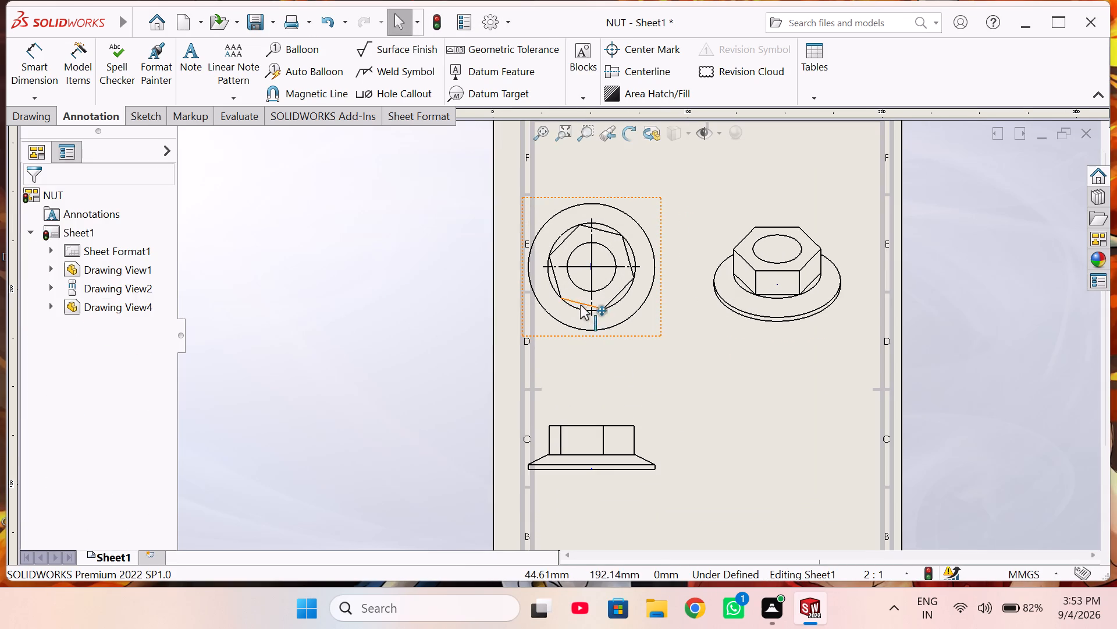
left_click_drag(555, 322, 582, 331)
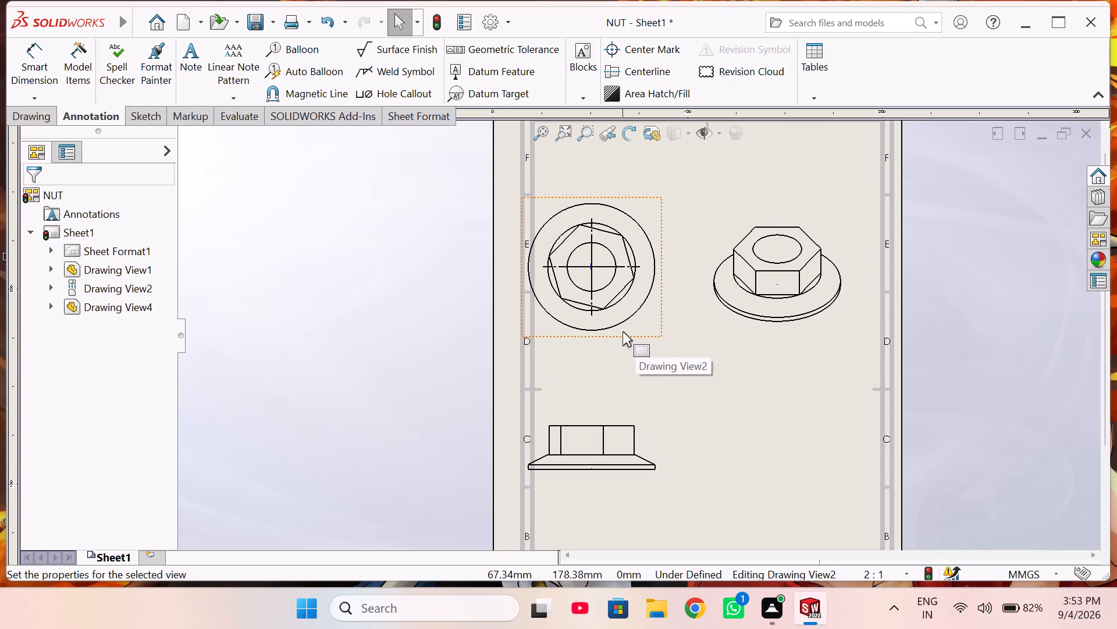
left_click_drag(618, 335, 654, 361)
scroll(615, 503, "down", 2)
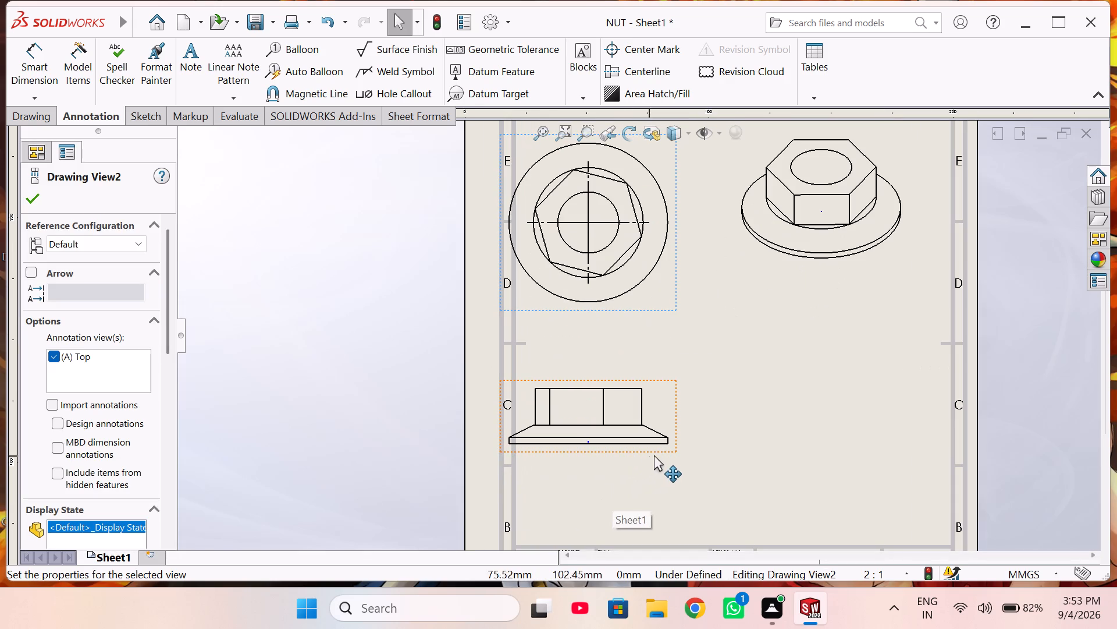
left_click_drag(656, 454, 695, 456)
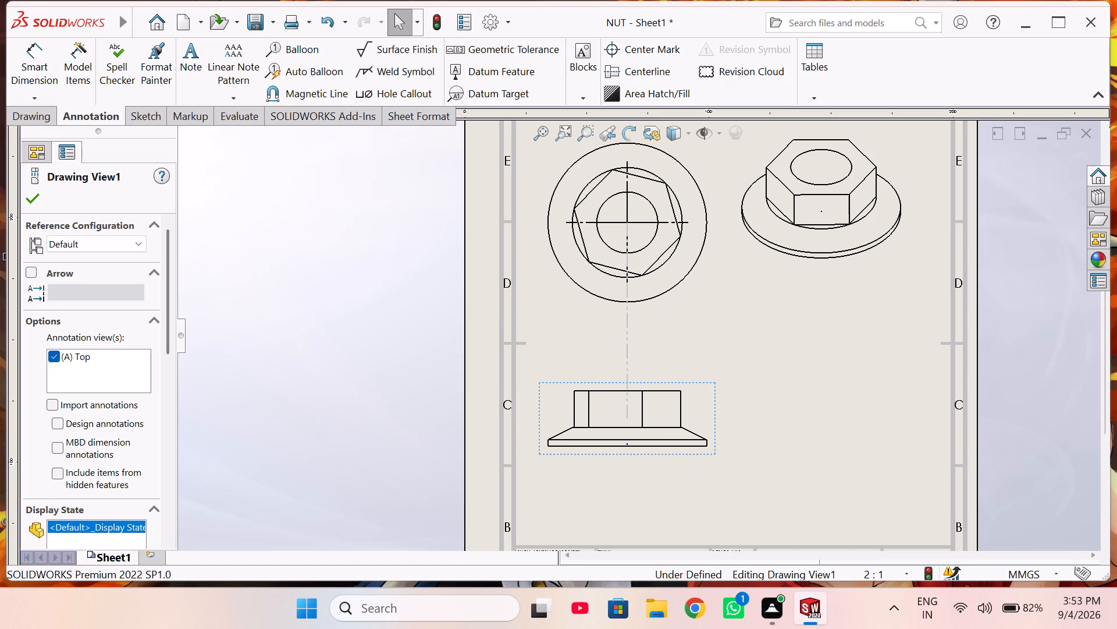
left_click(746, 337)
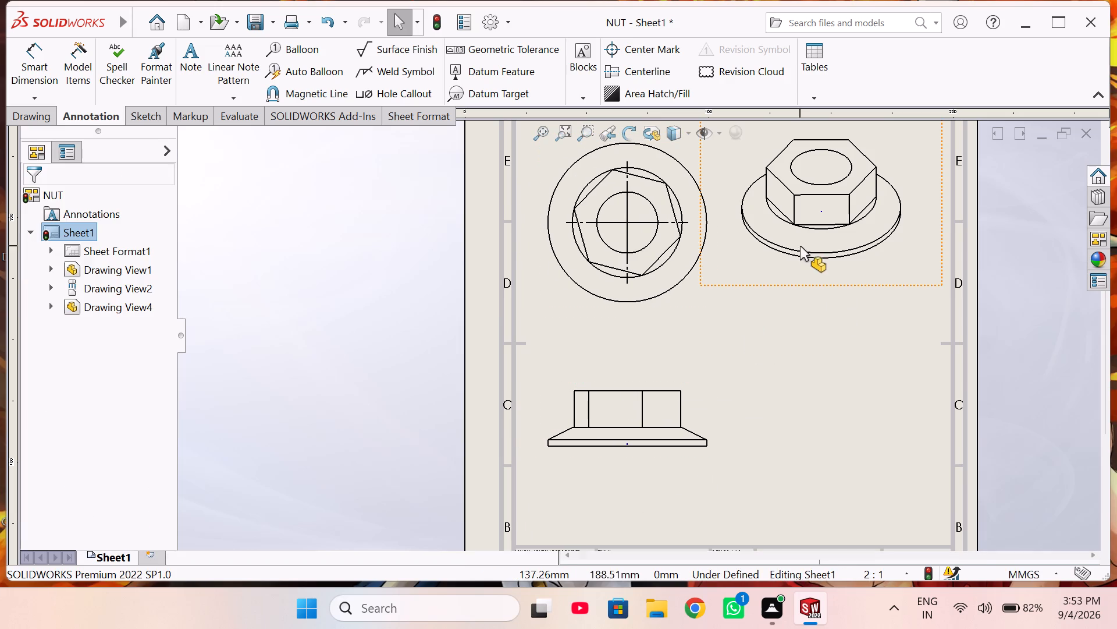
Set the isometric view's display style to Shaded With Edges.
left_click(800, 243)
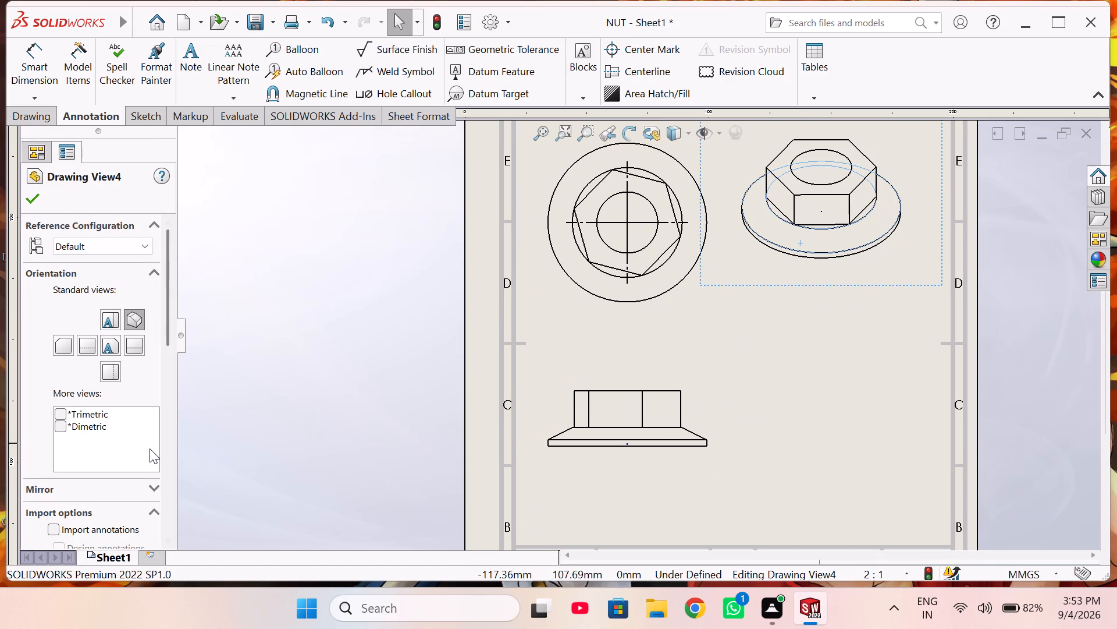
scroll(150, 448, "down", 8)
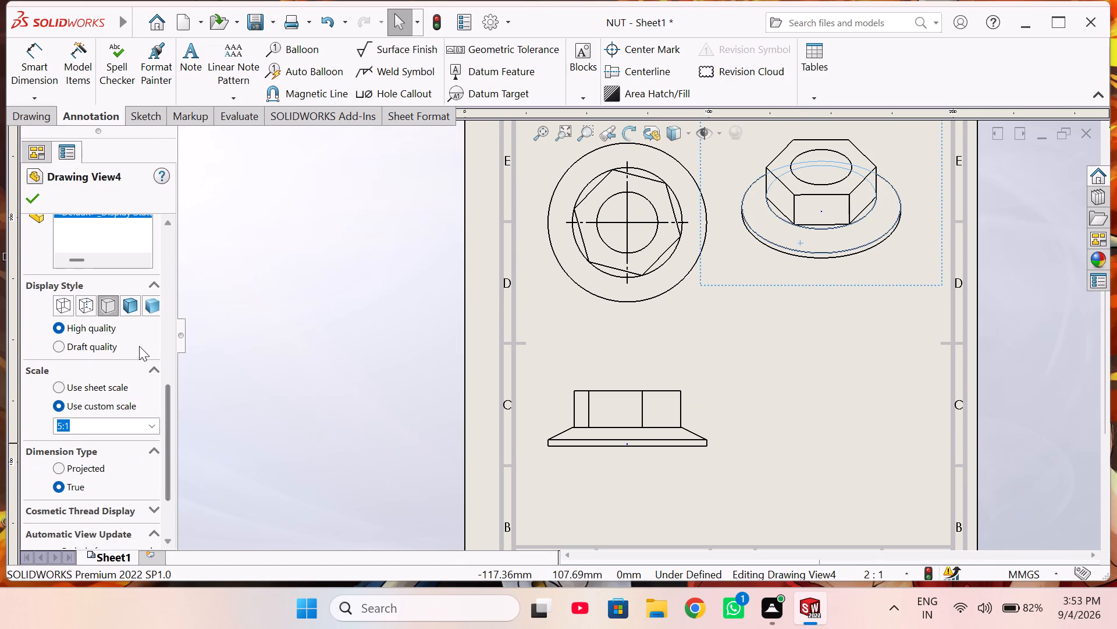
left_click(131, 308)
left_click(305, 344)
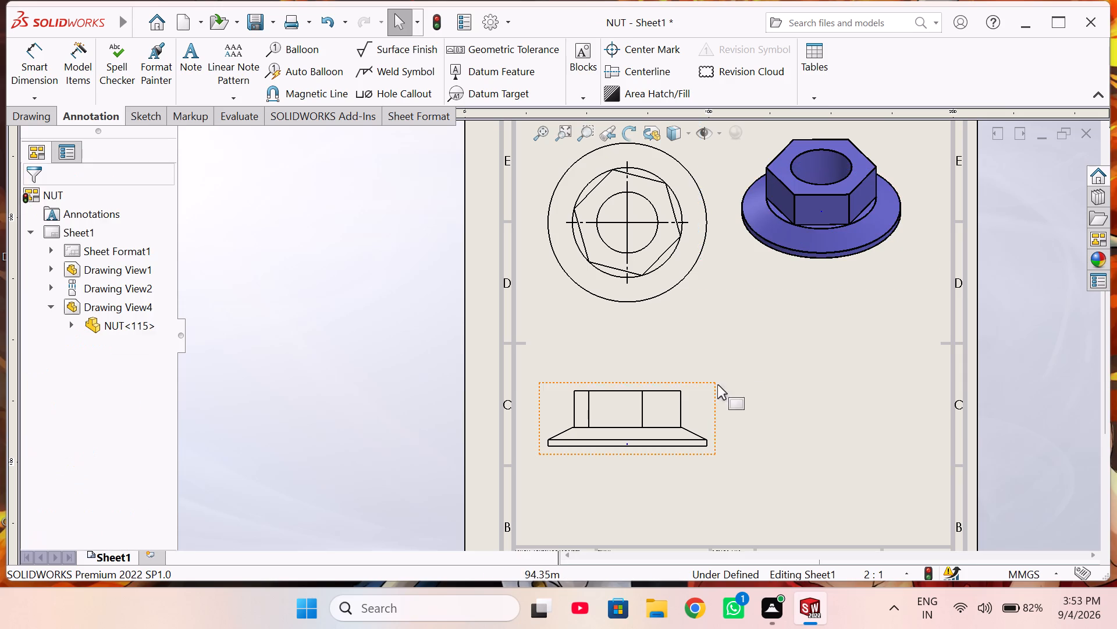
scroll(638, 296, "down", 2)
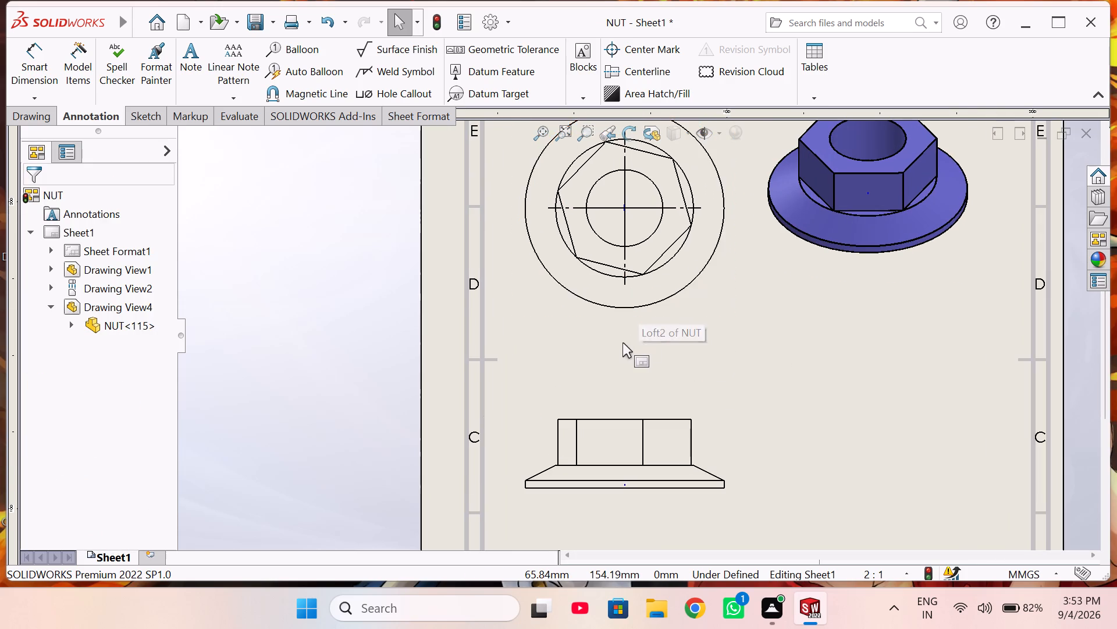
Move the shaded isometric view slightly upward on the sheet, keeping it beside the top view.
scroll(622, 342, "up", 3)
scroll(617, 301, "down", 1)
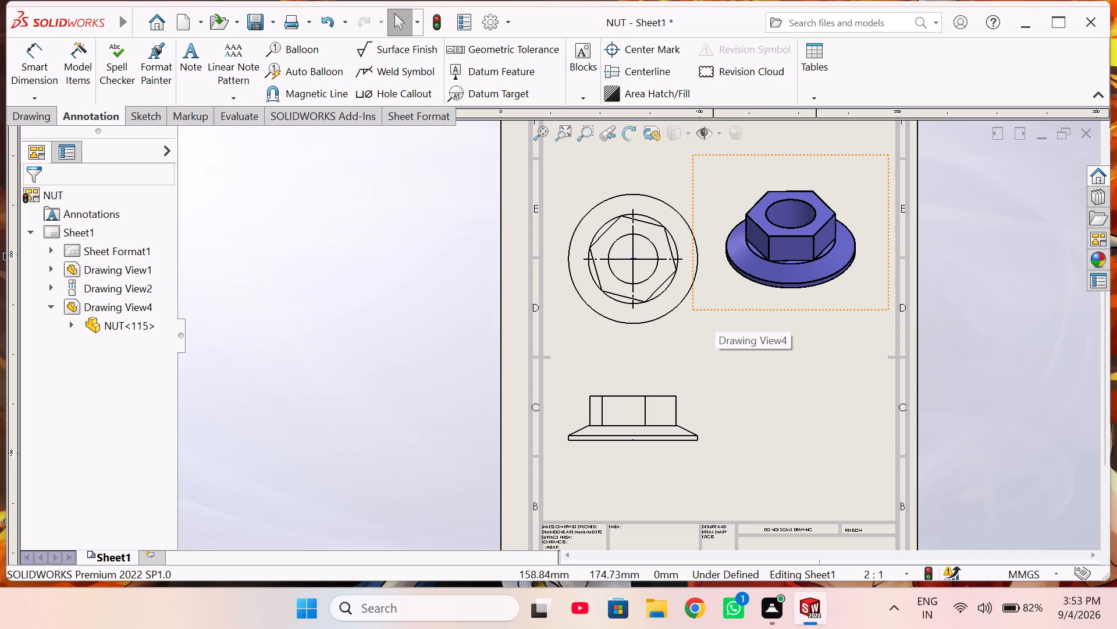
left_click(826, 347)
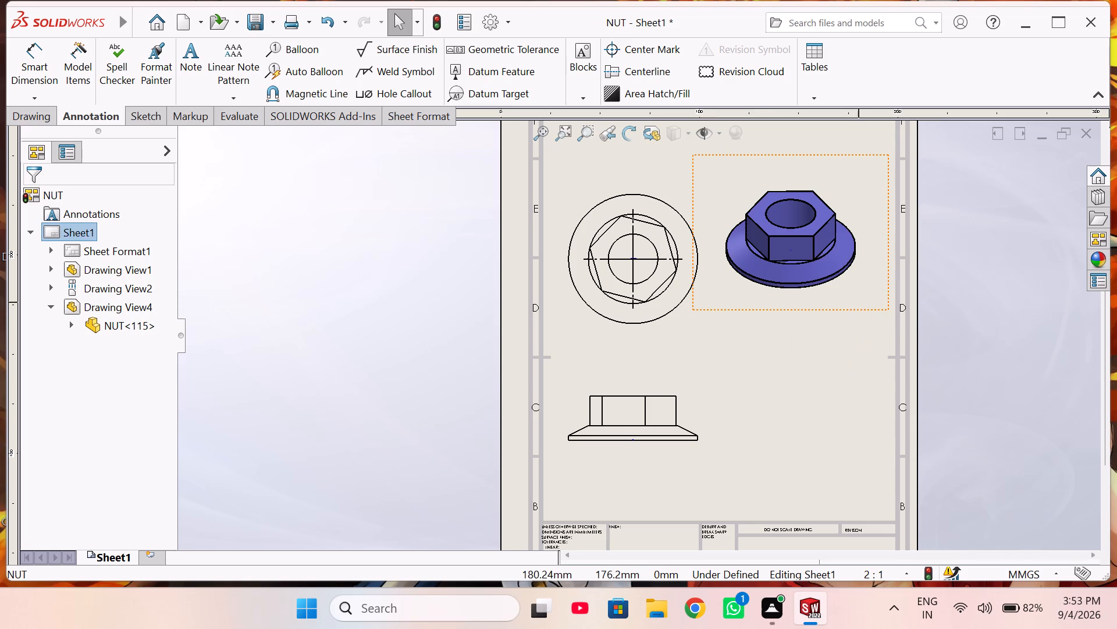
left_click_drag(828, 309, 828, 308)
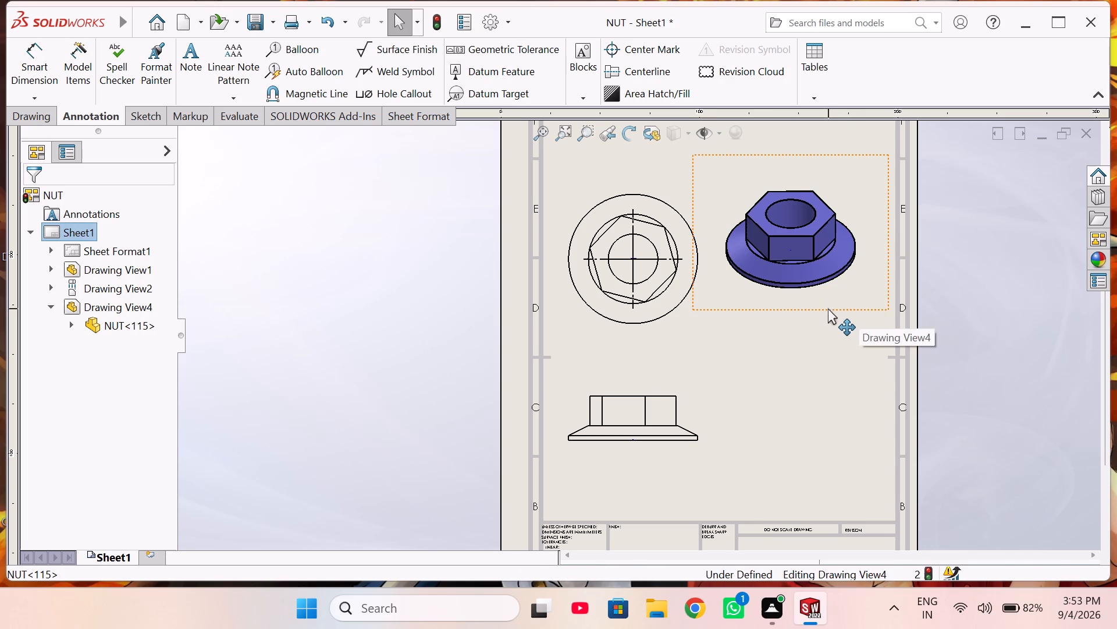
left_click_drag(828, 308, 830, 275)
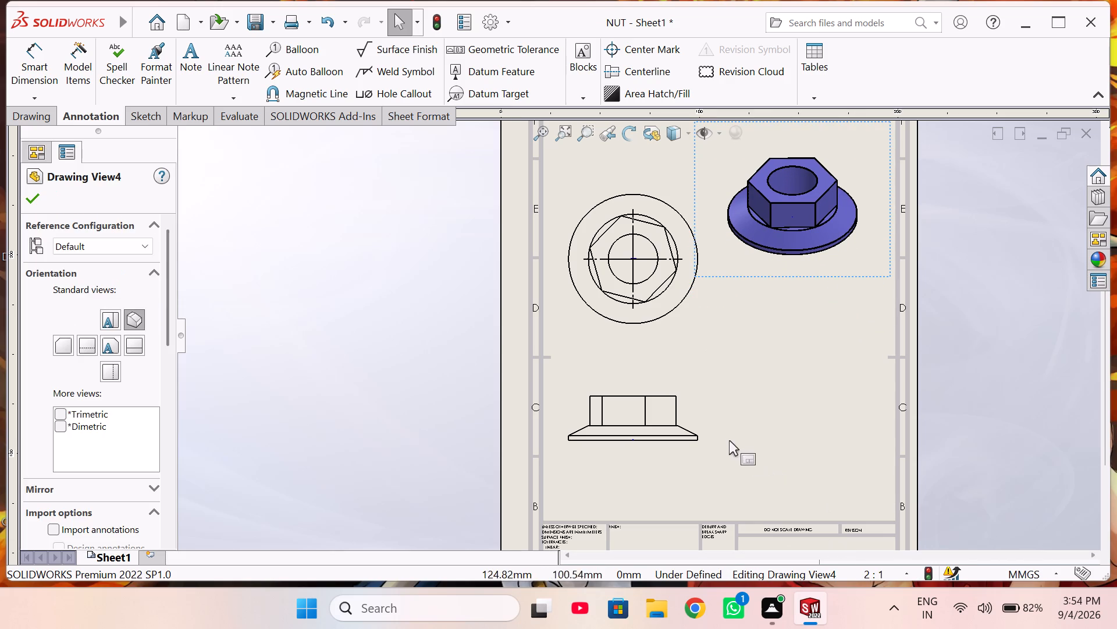
left_click(729, 437)
Dimension the flange rim's thickness beside the front view and the flange's outer diameter below it.
scroll(639, 439, "down", 2)
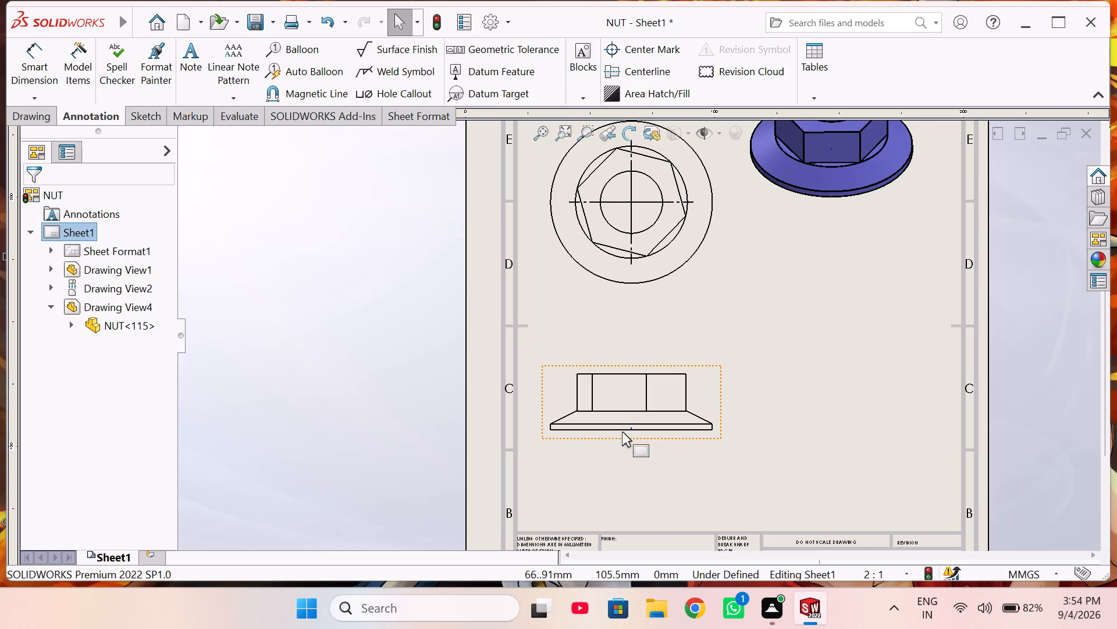
scroll(622, 432, "down", 2)
left_click(15, 80)
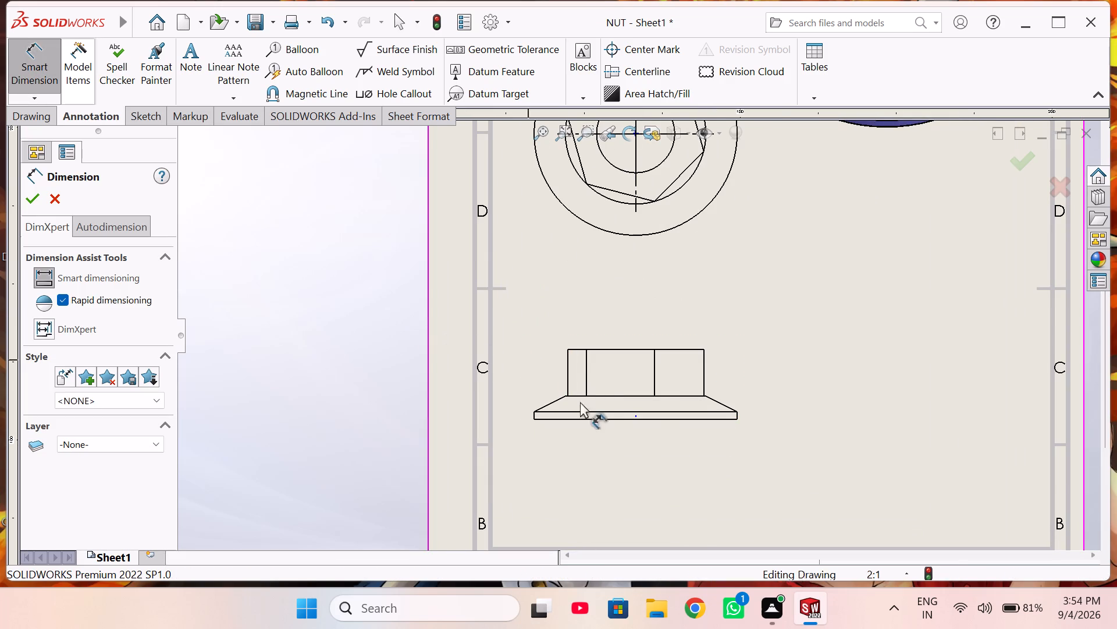
scroll(637, 430, "down", 3)
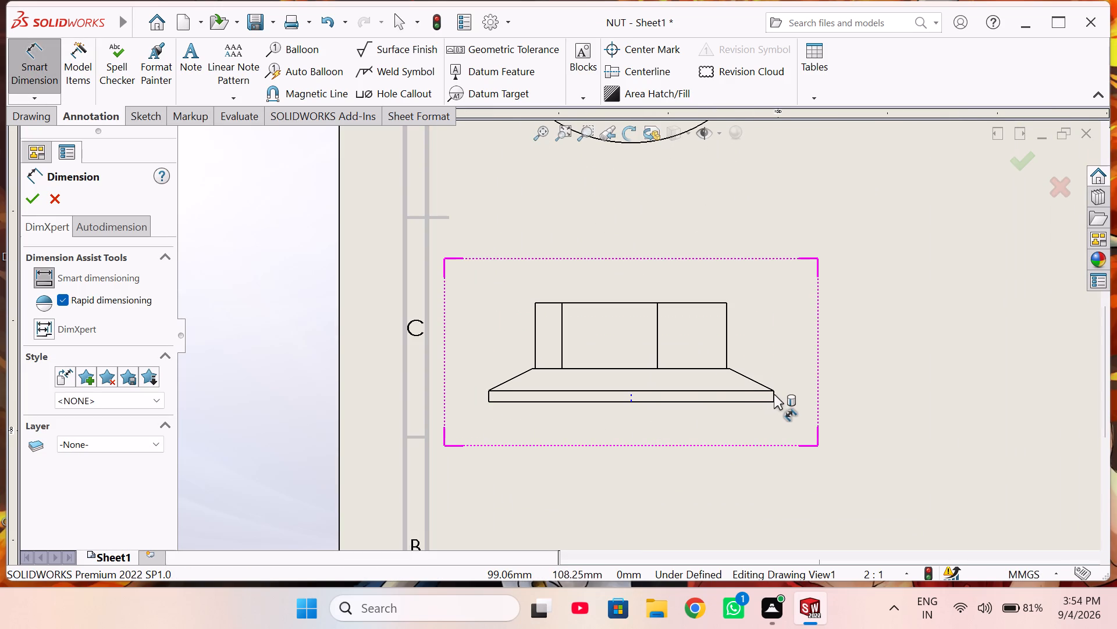
left_click(775, 395)
left_click(807, 390)
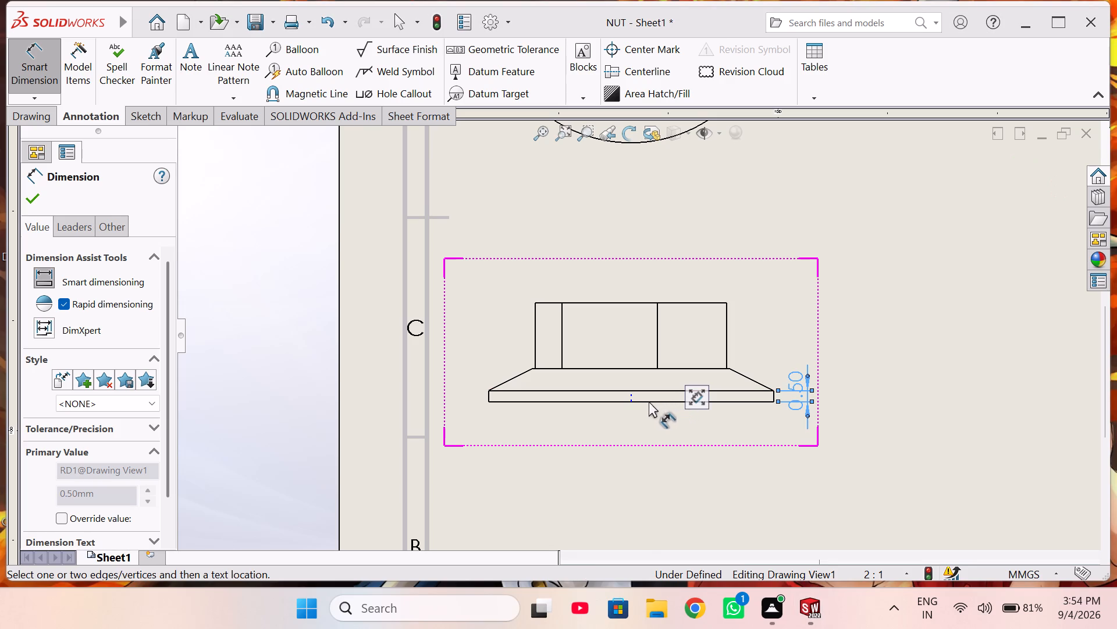
scroll(602, 415, "down", 1)
left_click(667, 397)
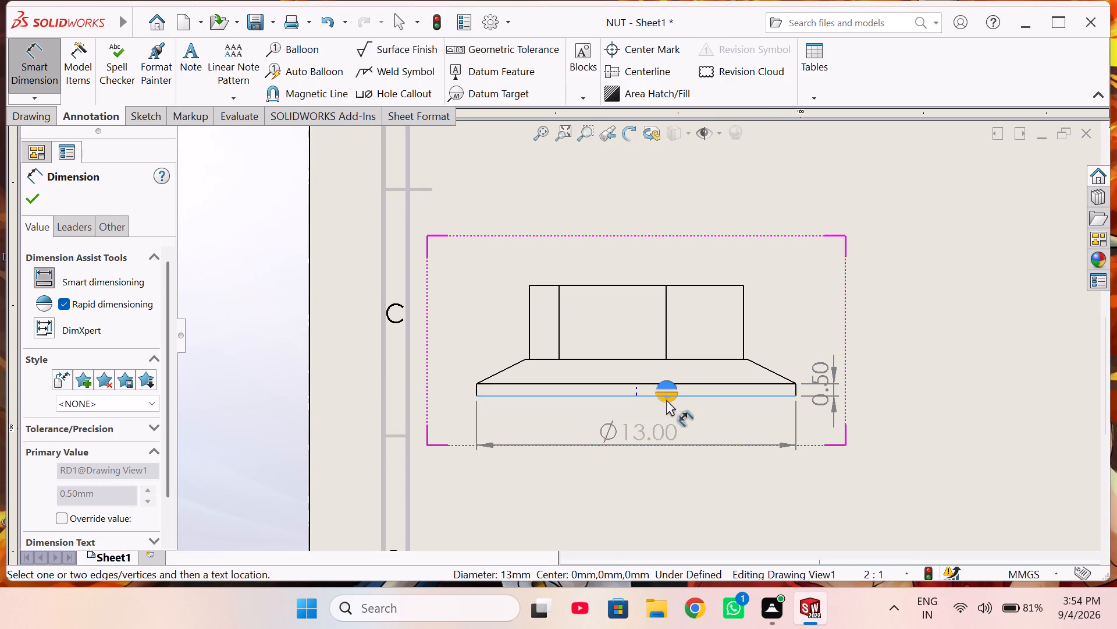
left_click(670, 436)
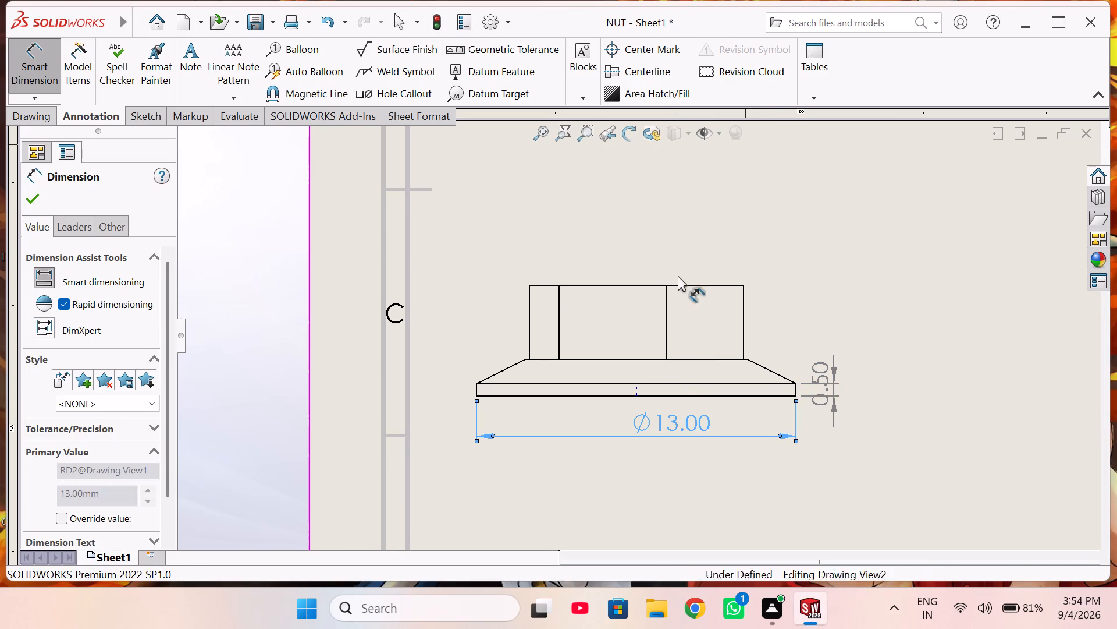
Dimension the nut's overall height from the hex top corner to the flange base, outside the rim thickness dimension.
left_click(744, 286)
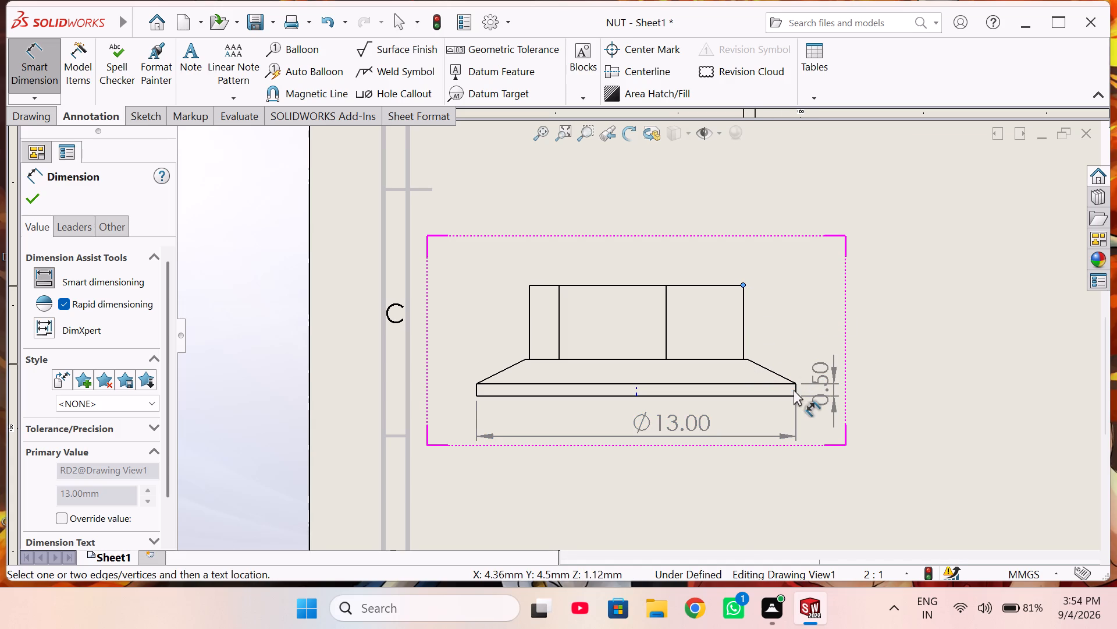
left_click(796, 396)
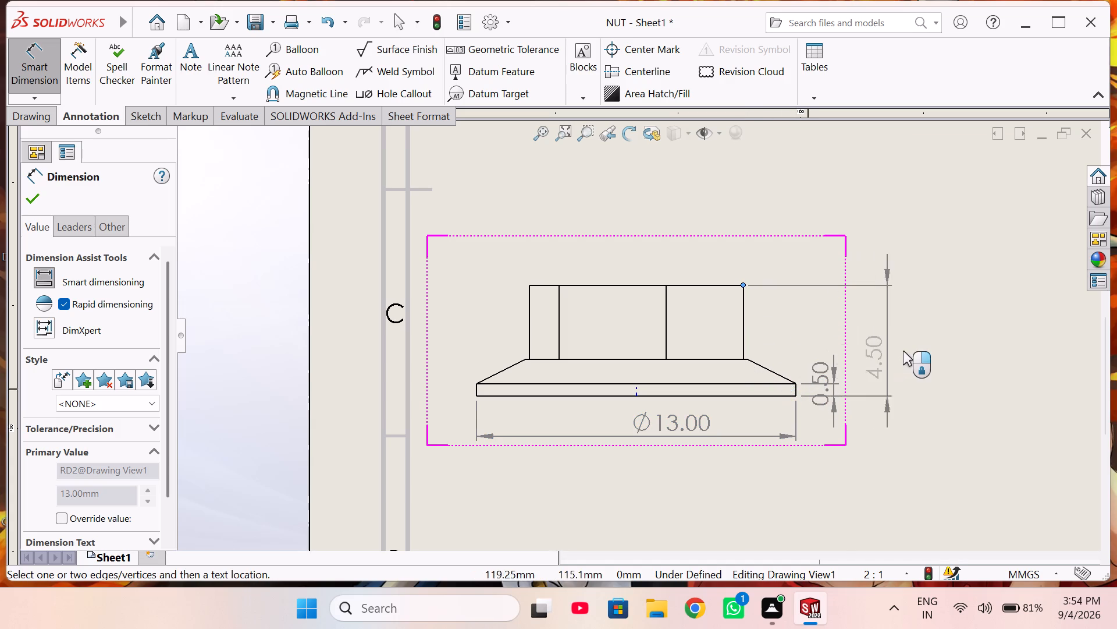
left_click(912, 348)
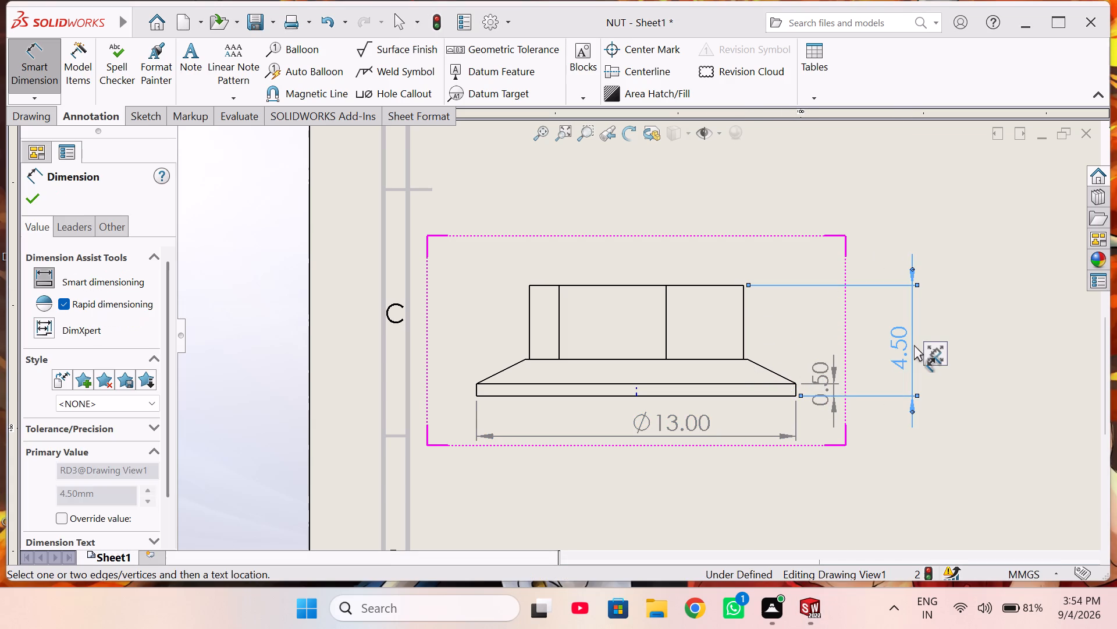
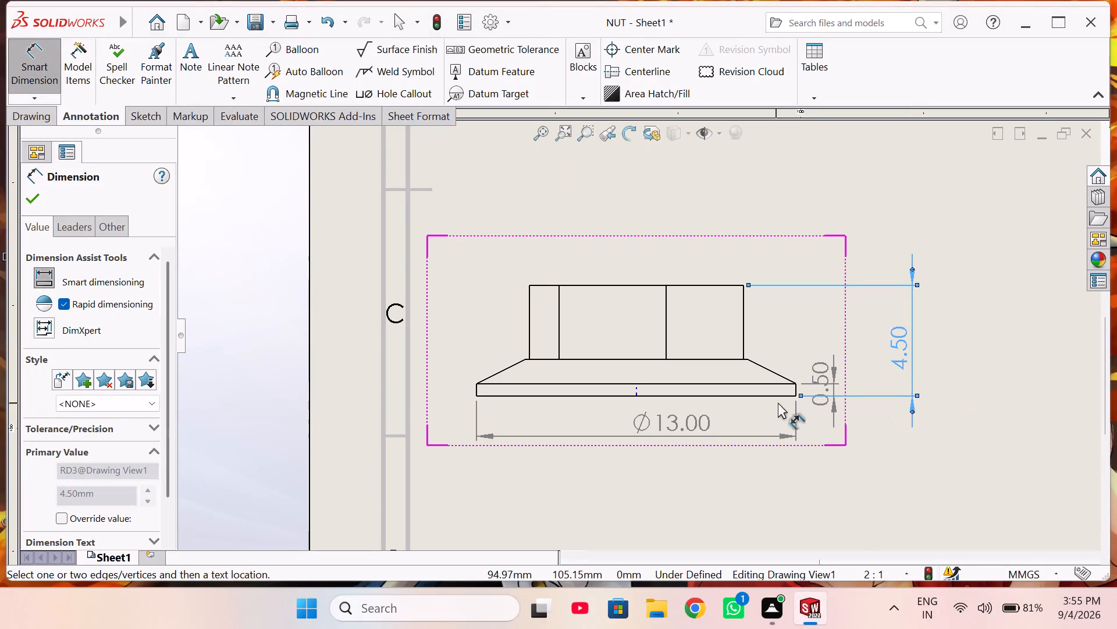
Dimension the hex body's height from its vertical side edge in the front view, placing it inside the overall height dimension.
scroll(709, 310, "up", 1)
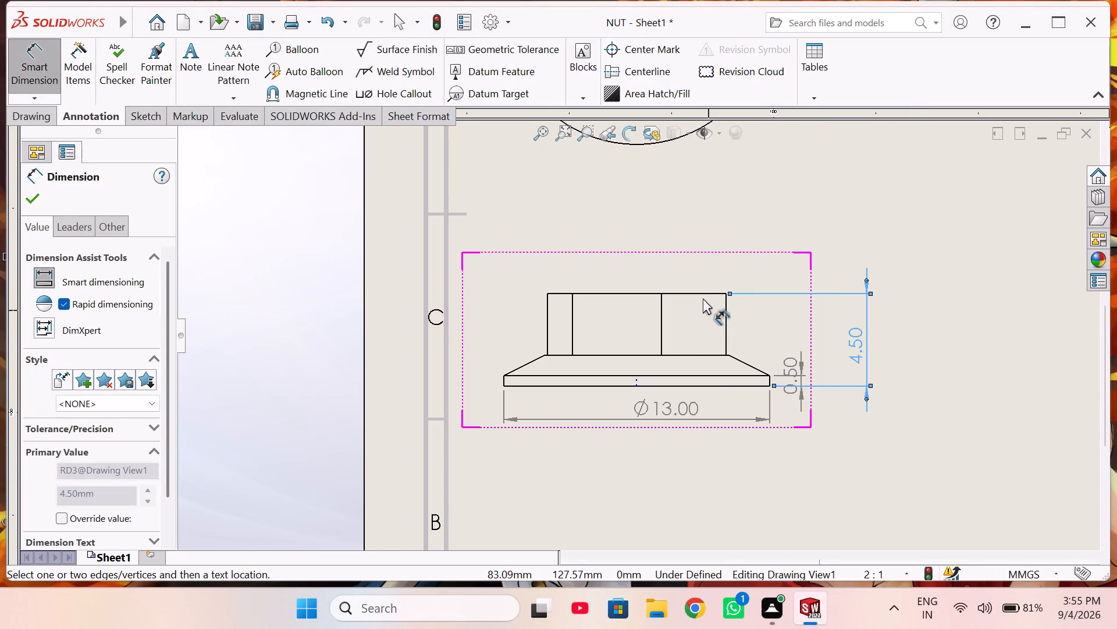
scroll(699, 282, "up", 2)
scroll(660, 218, "down", 1)
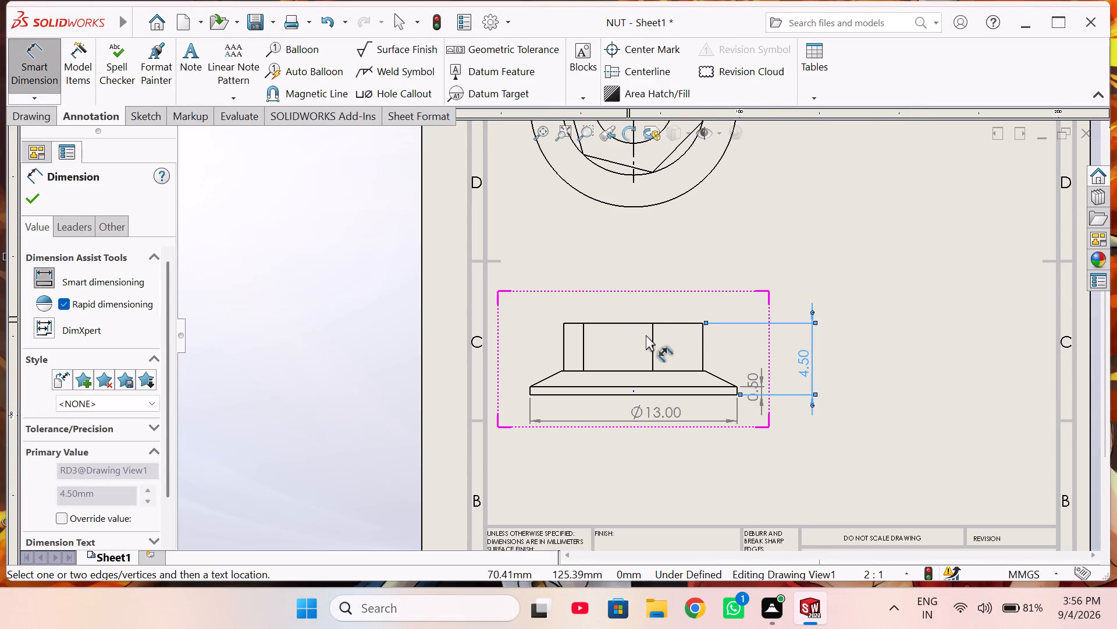
left_click(704, 348)
left_click(744, 349)
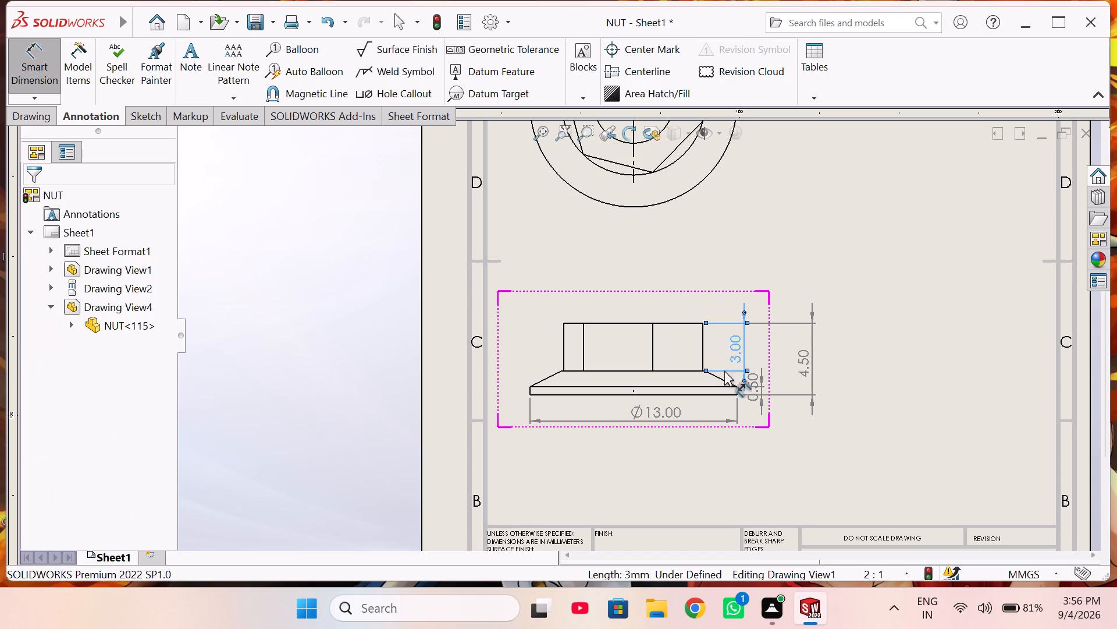
Dimension the vertical height of the flange's sloped section, from the rim's upper corner to the hex base corner, beside the front view.
scroll(735, 376, "down", 5)
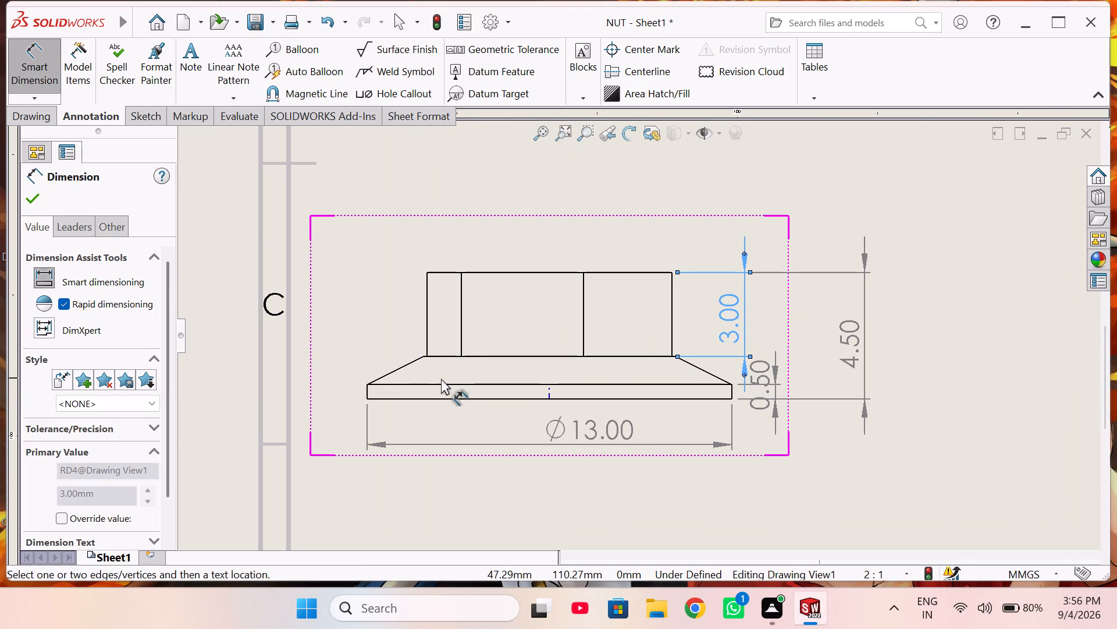
left_click(367, 383)
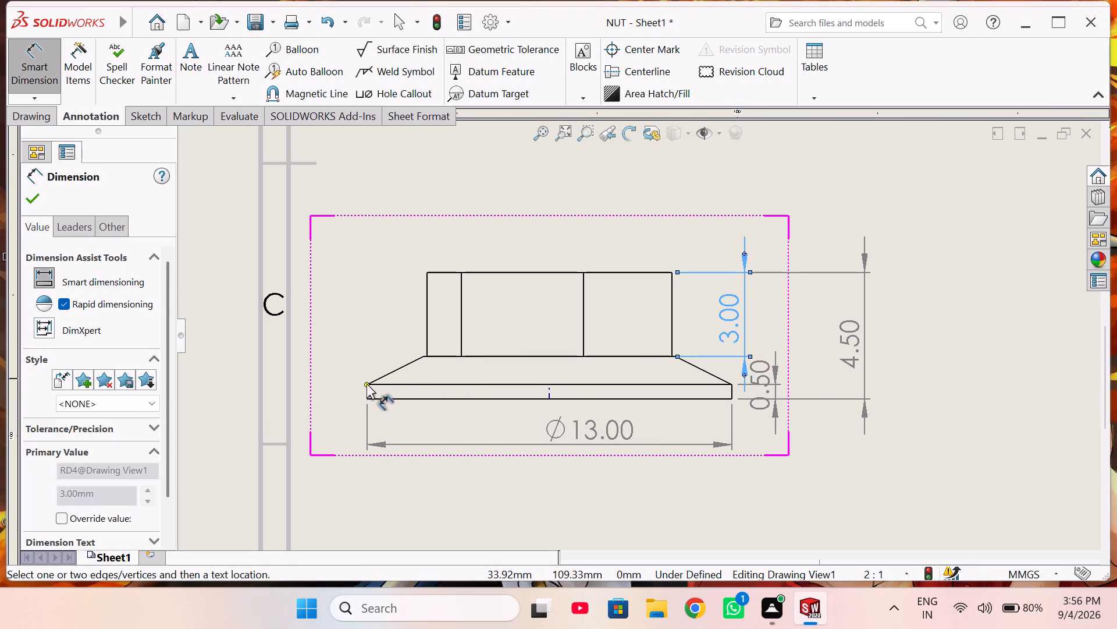
left_click(426, 355)
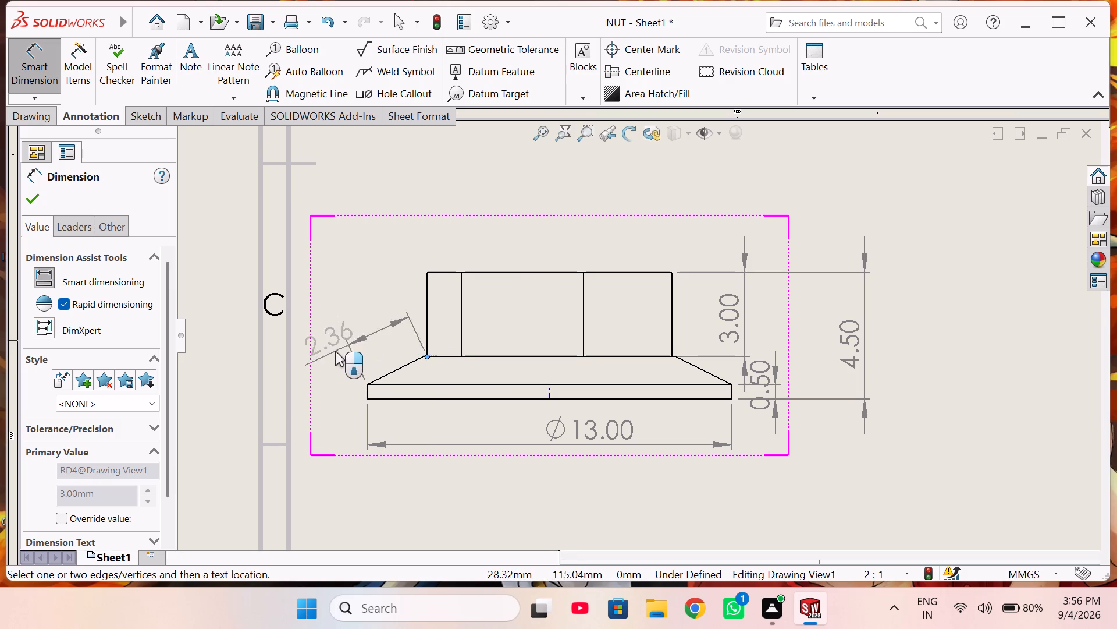
left_click(339, 362)
left_click(357, 309)
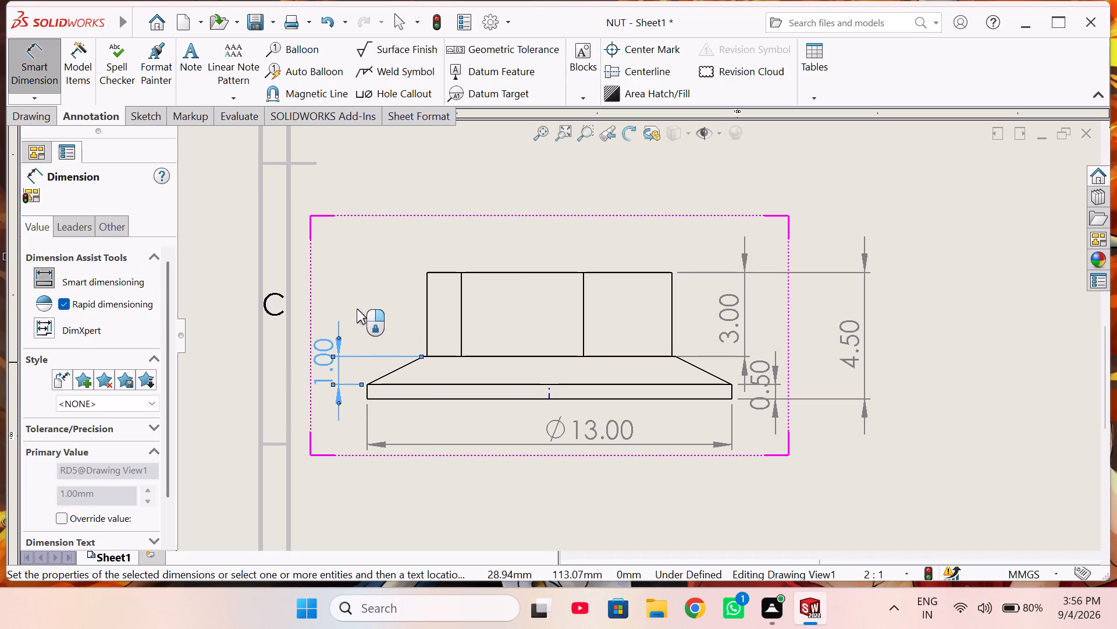
Dimension the flange's outer diameter and the radius of the arc around the hexagon in the top view.
scroll(581, 255, "up", 2)
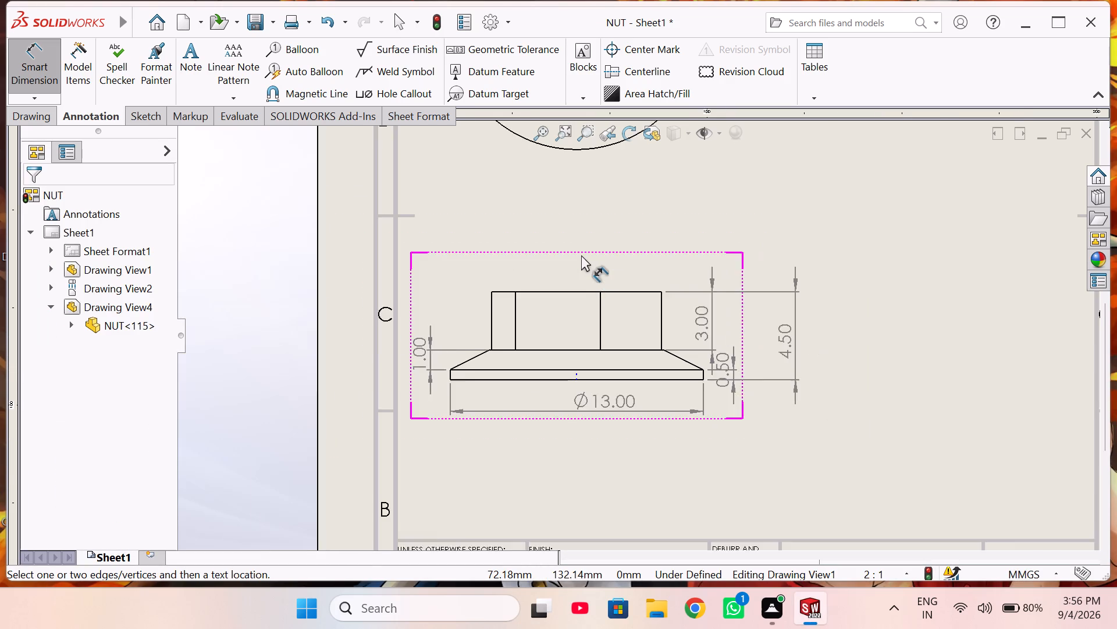
scroll(581, 255, "up", 5)
scroll(619, 207, "down", 6)
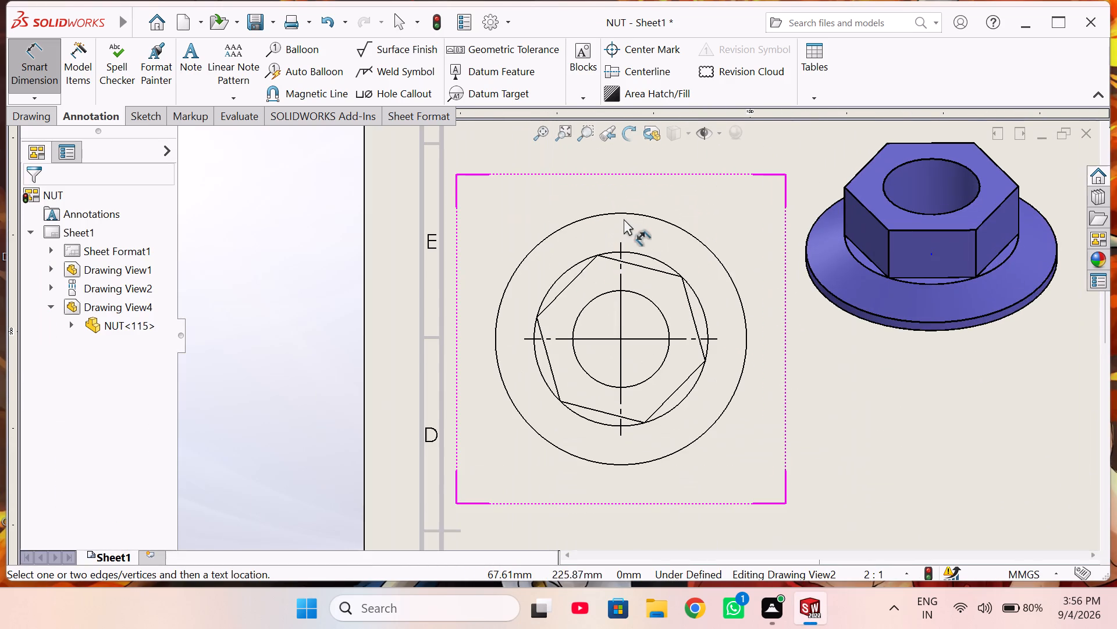
left_click(559, 229)
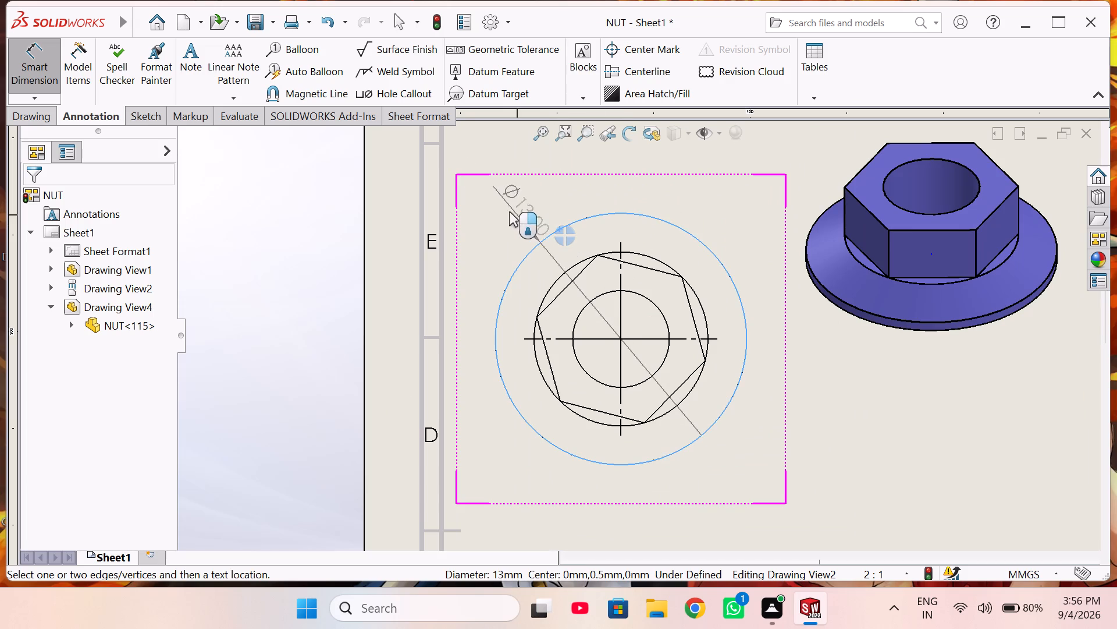
left_click(498, 206)
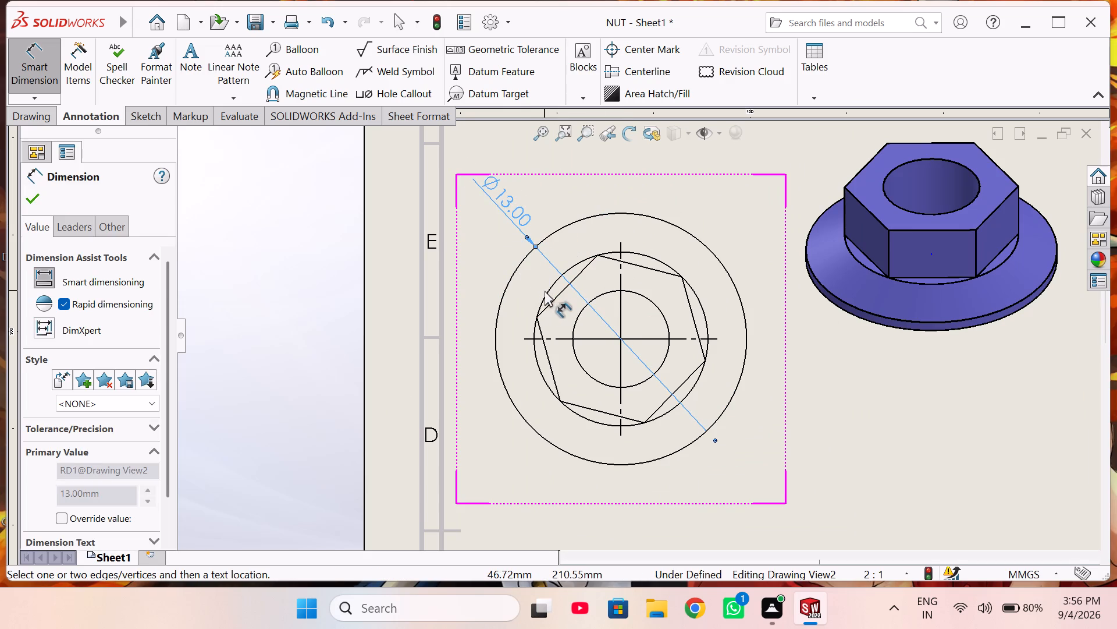
left_click(547, 291)
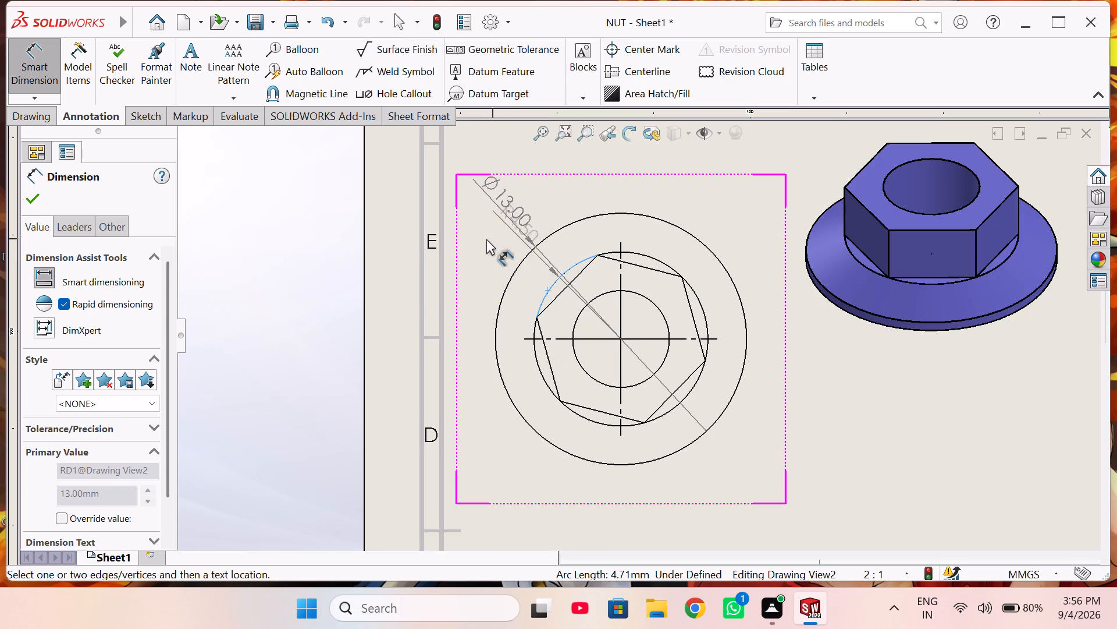
left_click(479, 251)
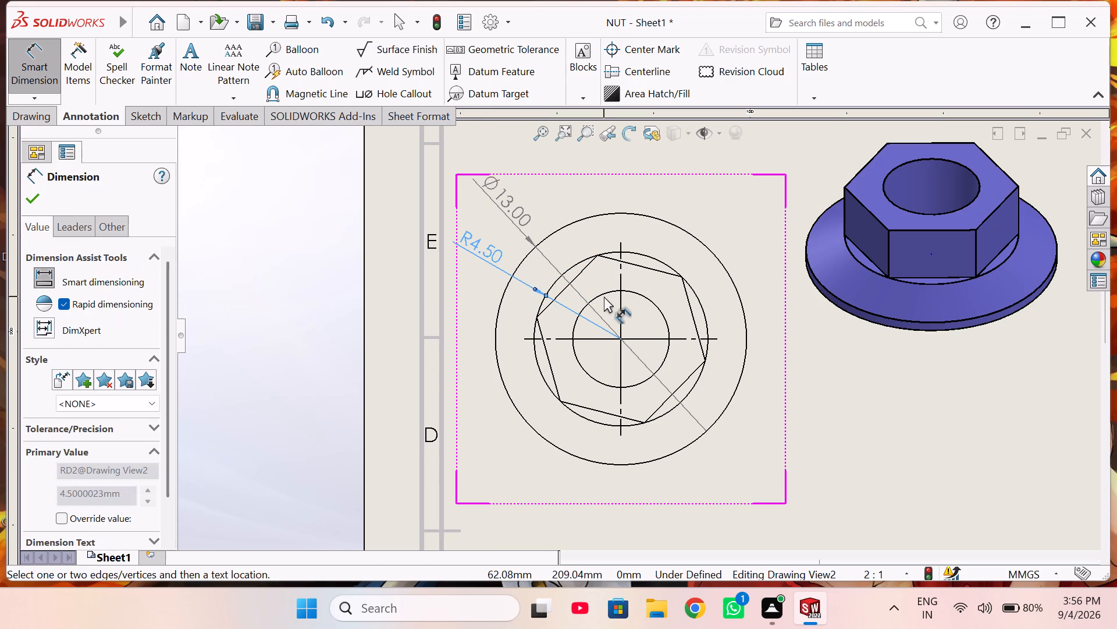
Dimension the bore's diameter beside the top view and the length of the hexagon's lower side beneath it.
left_click(640, 295)
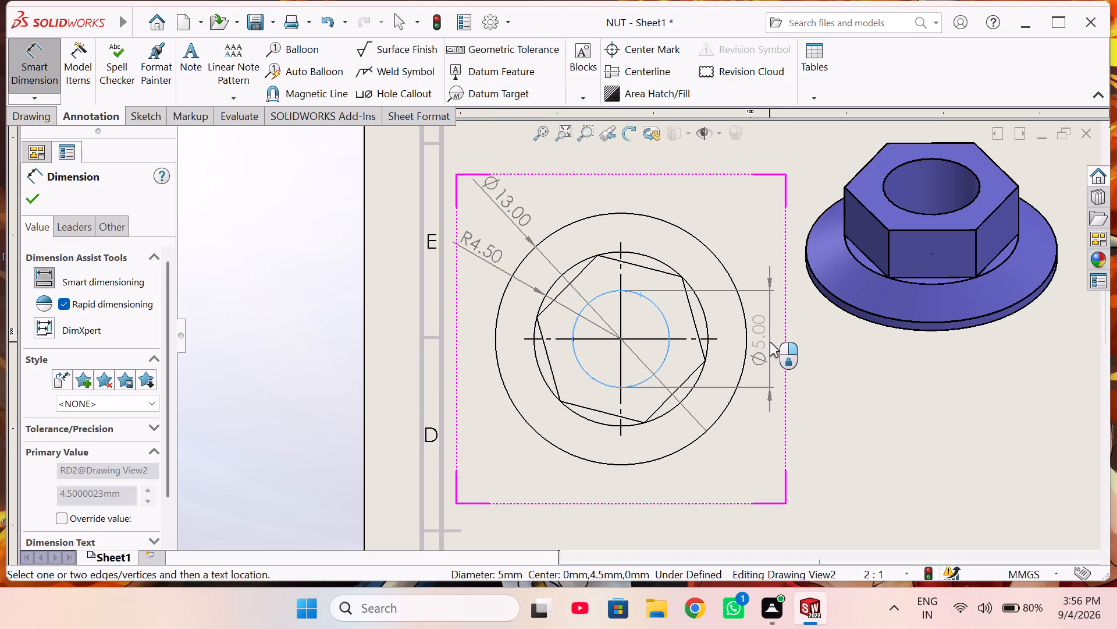
left_click(771, 340)
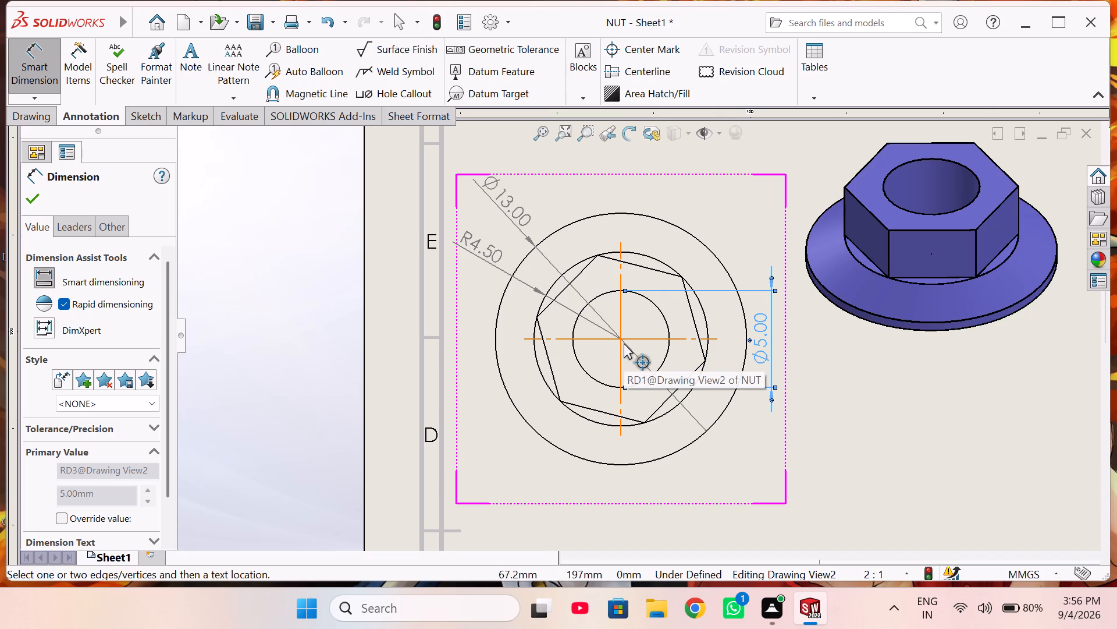
scroll(624, 343, "up", 2)
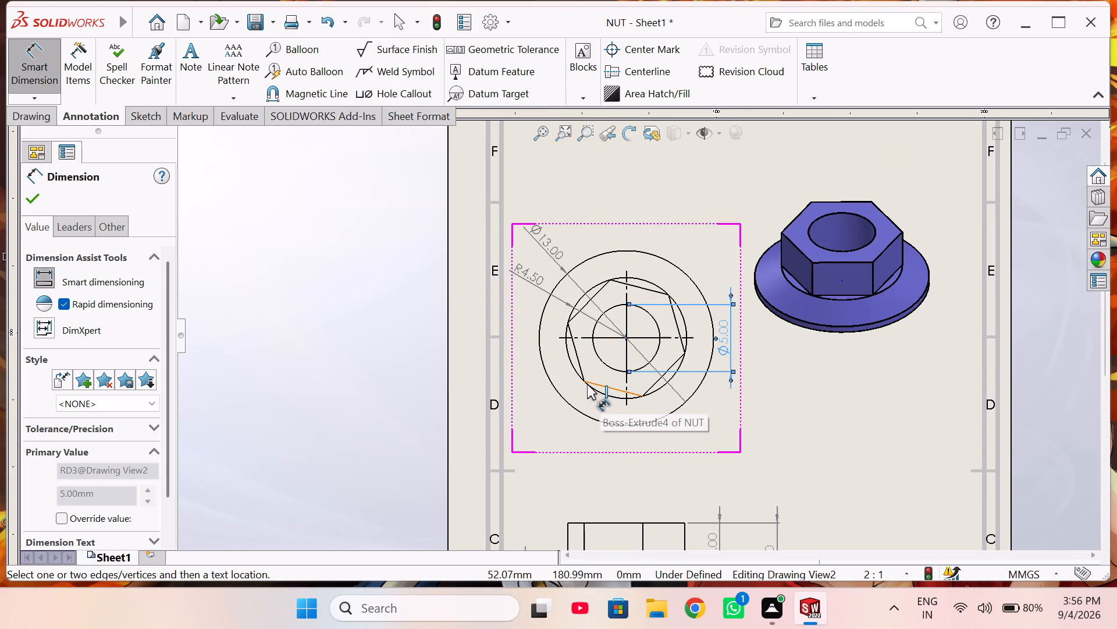
left_click(599, 384)
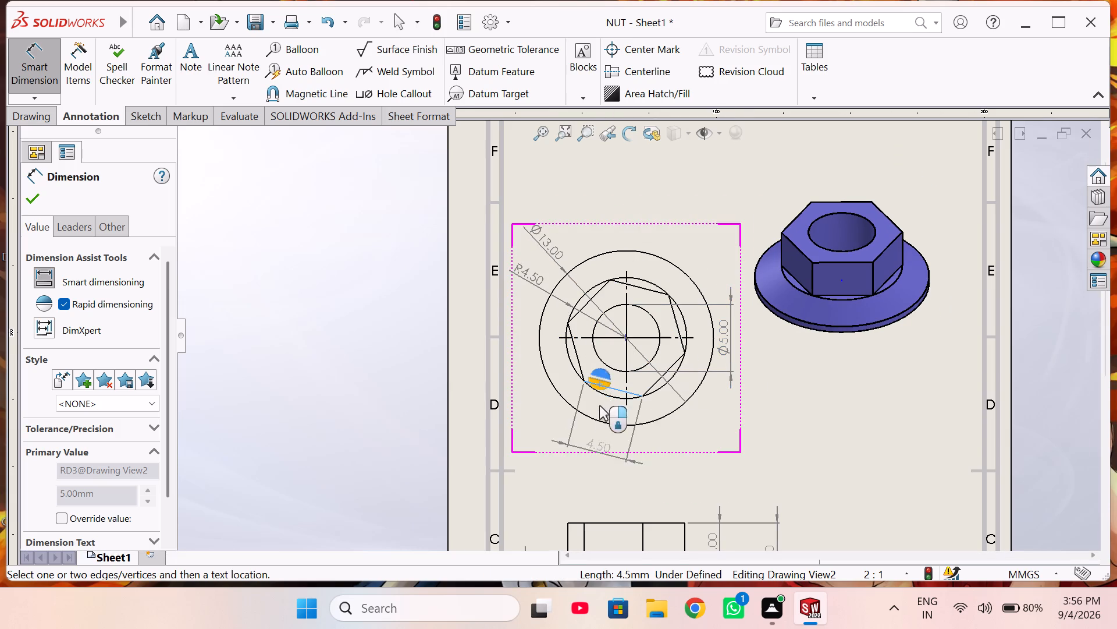
left_click(592, 425)
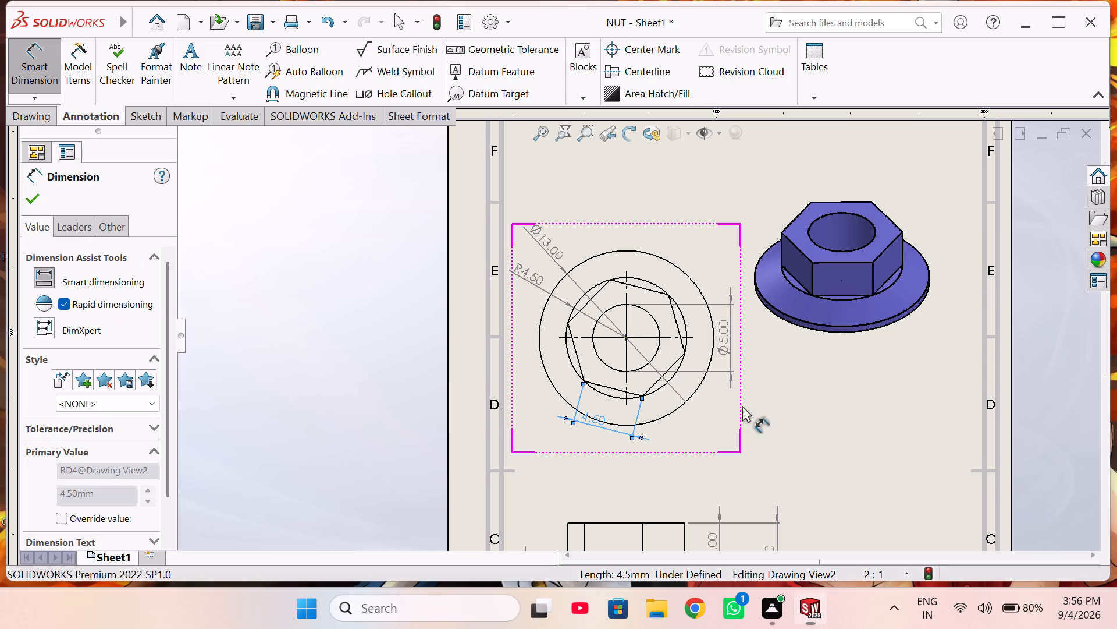
scroll(848, 341, "up", 2)
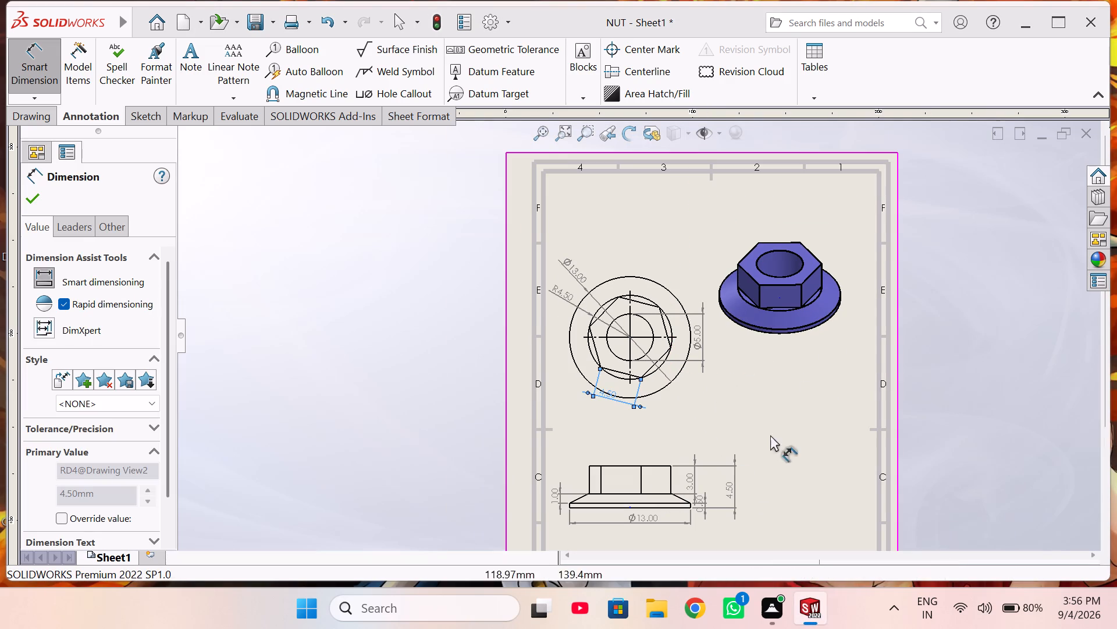
right_click(801, 401)
left_click(819, 479)
Add the note "ISOMETRIC VIEW" below the shaded isometric view.
right_click_drag(776, 387, 775, 393)
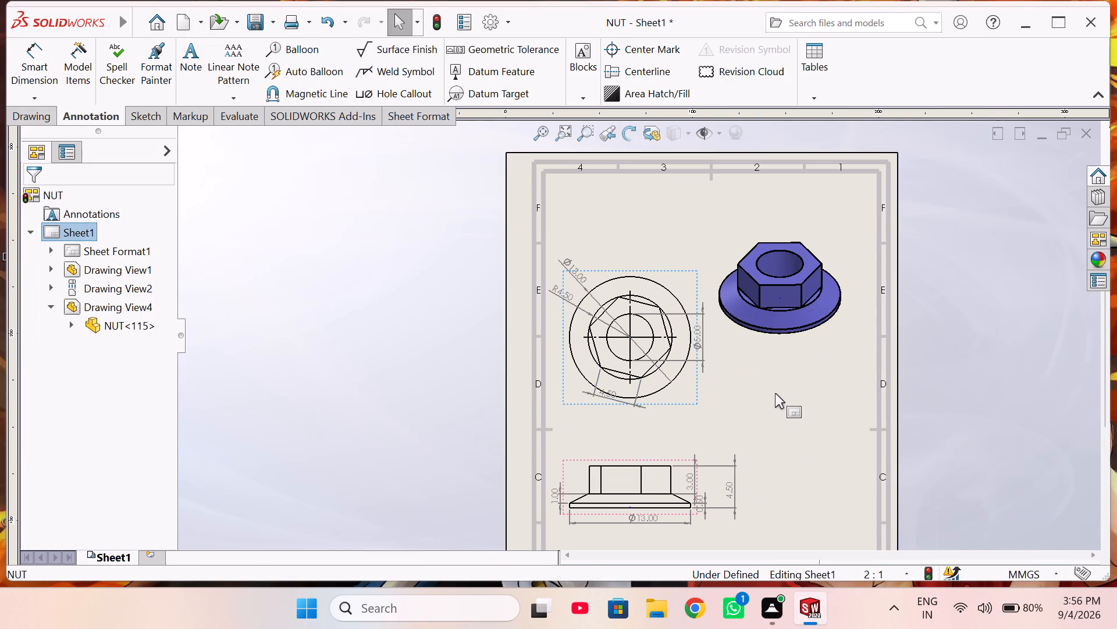
right_click_drag(775, 393, 718, 473)
scroll(672, 420, "down", 3)
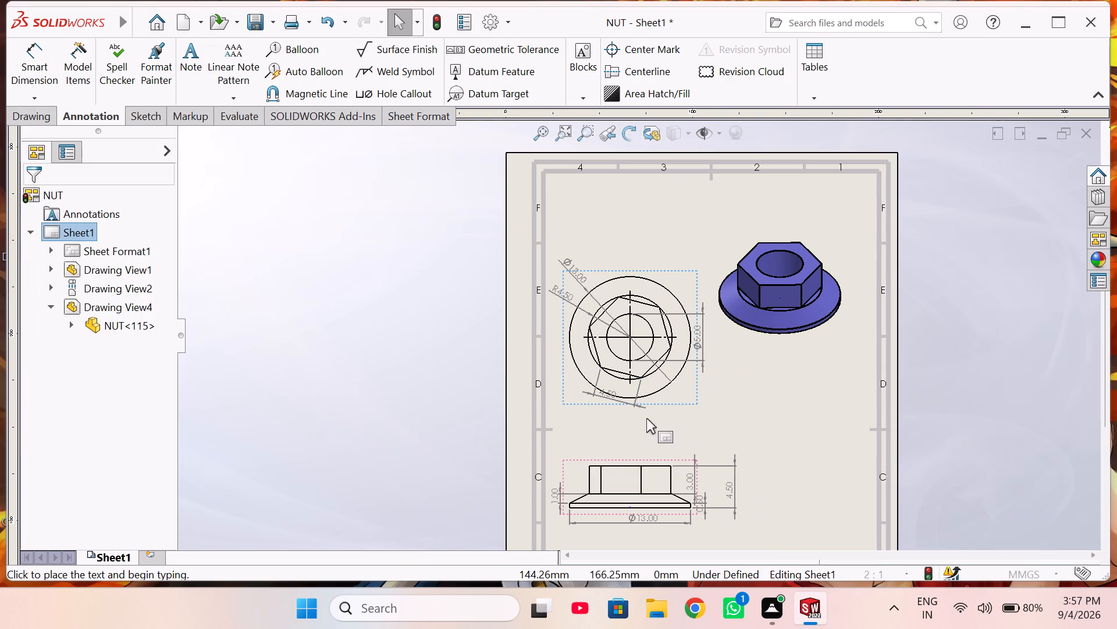
scroll(802, 369, "down", 1)
scroll(893, 274, "up", 2)
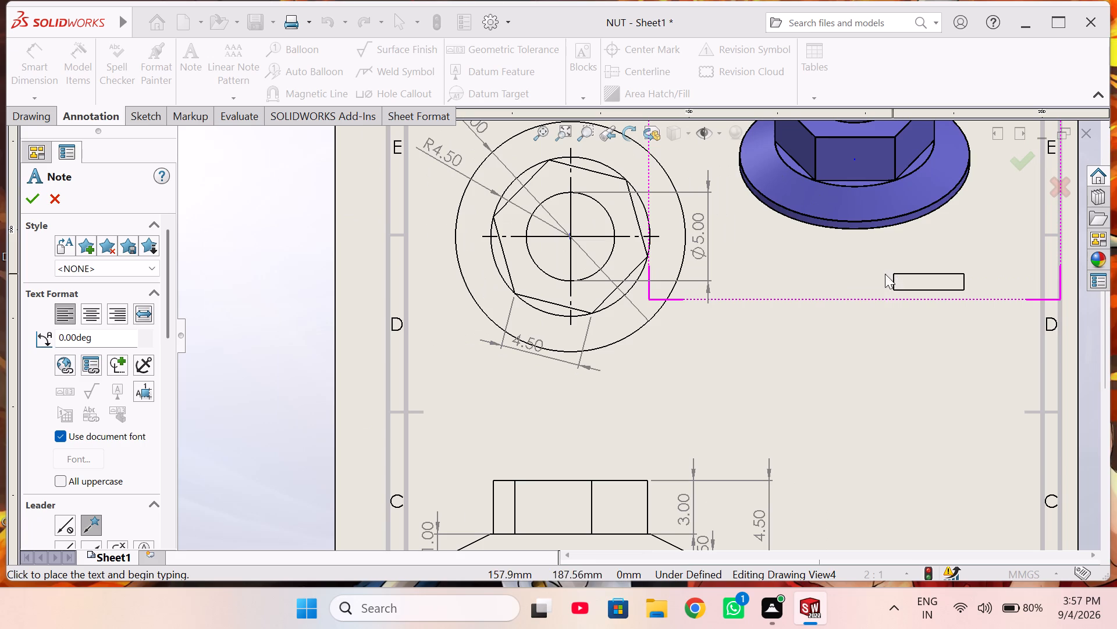
left_click(814, 271)
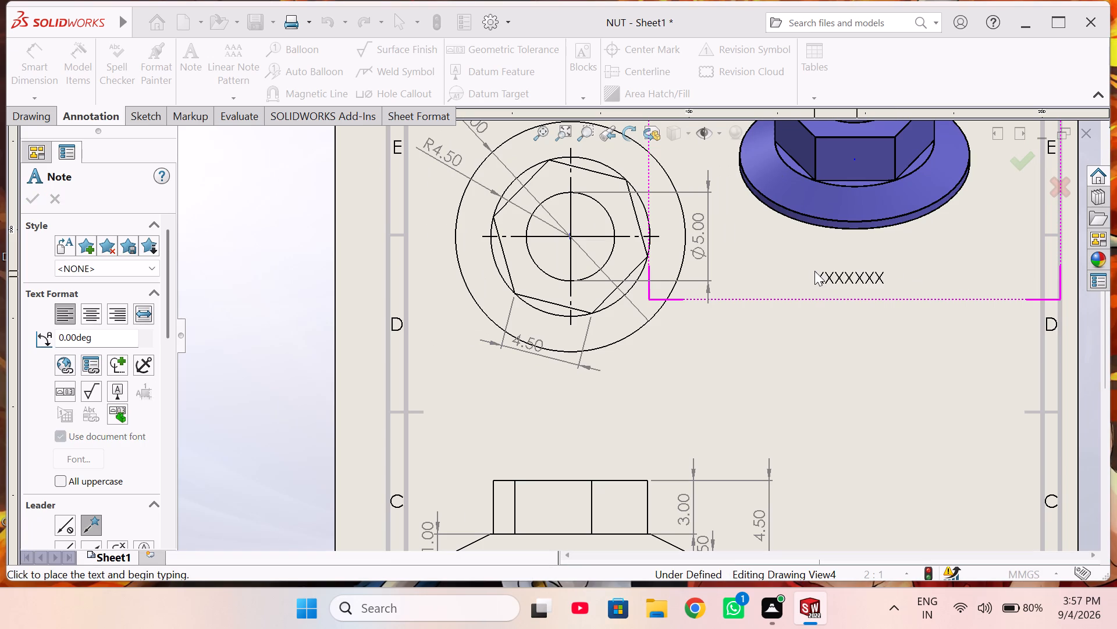
type("ISOMETRIC VIEW")
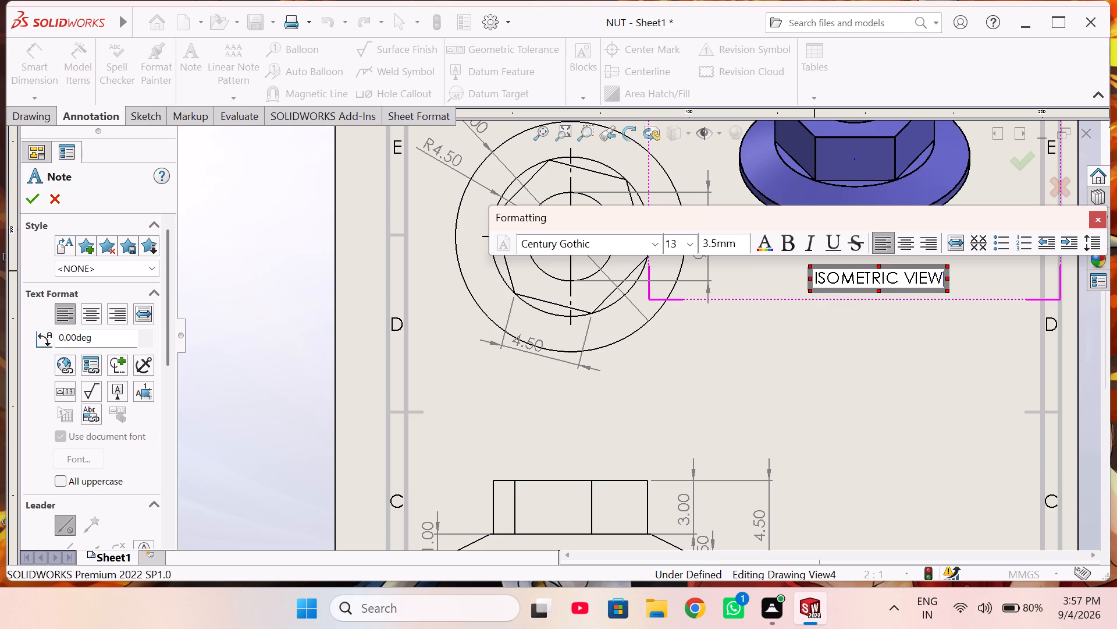
left_click(756, 393)
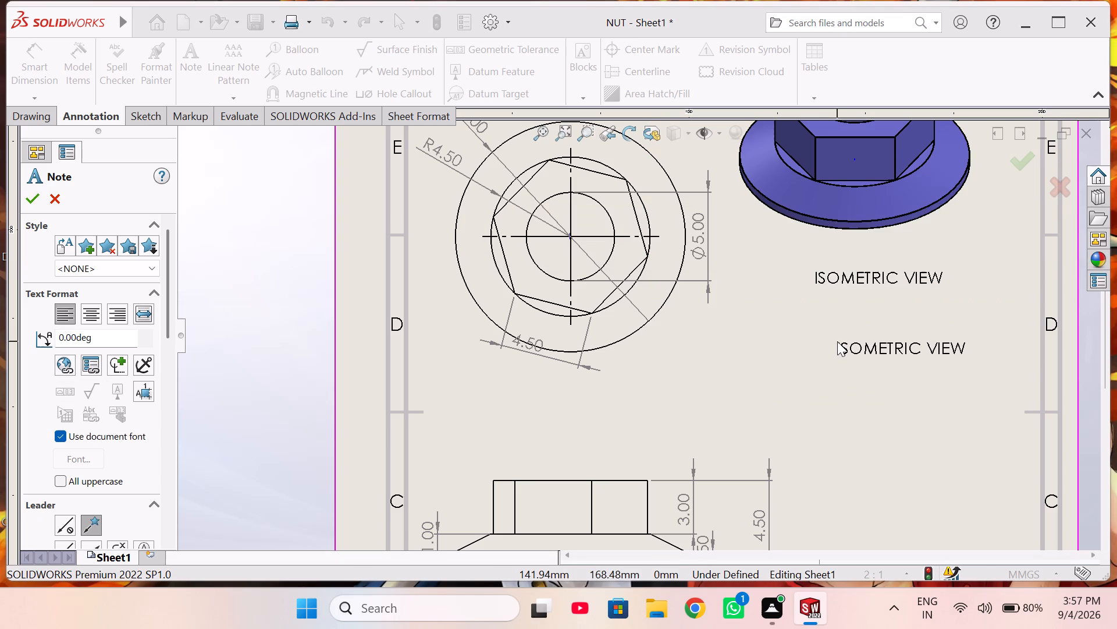
key("Escape")
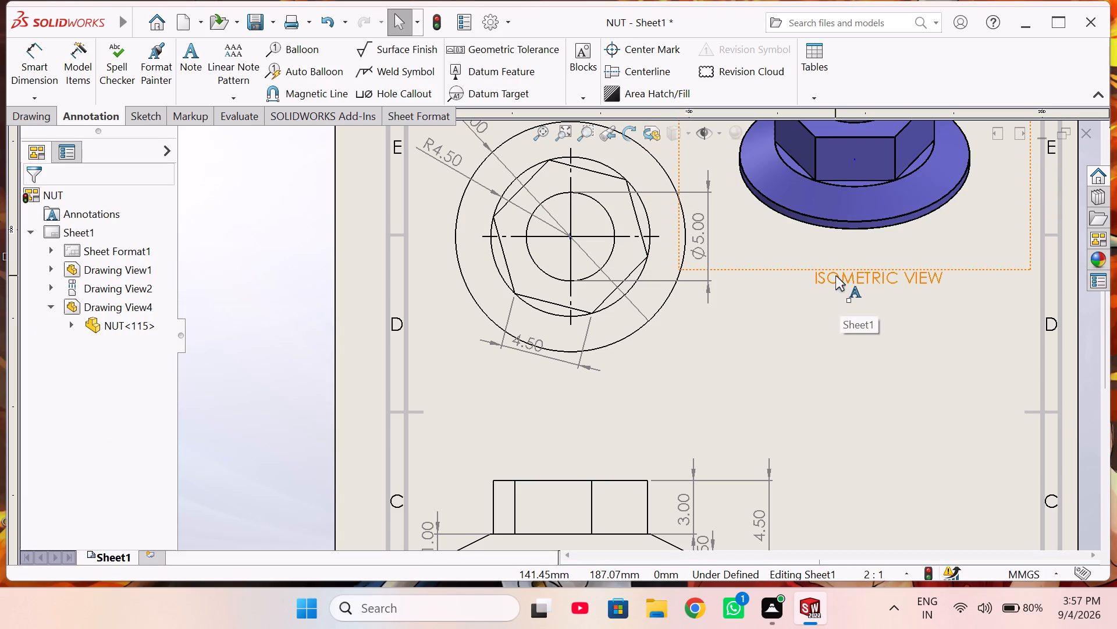
Format the isometric view's note as all uppercase, in bold Times New Roman.
double_click(835, 275)
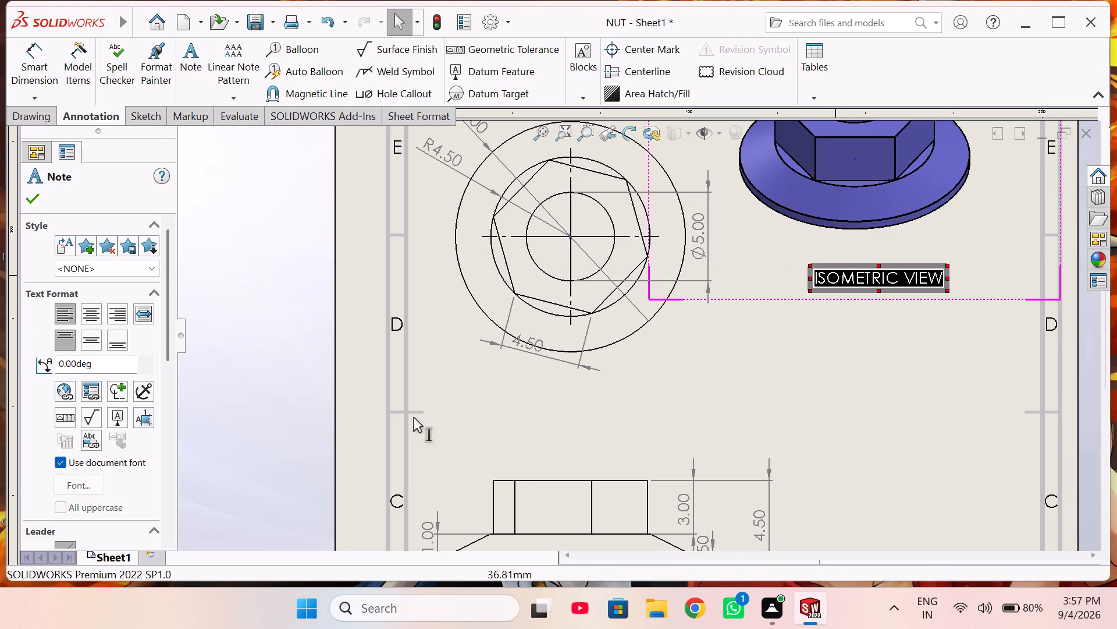
left_click(60, 506)
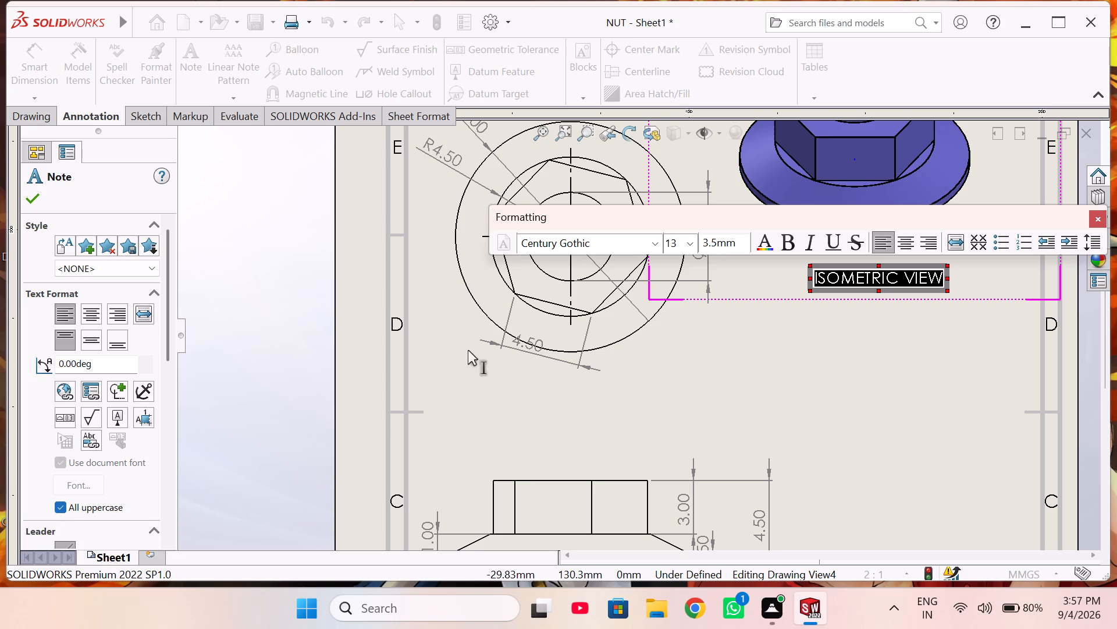
left_click(656, 243)
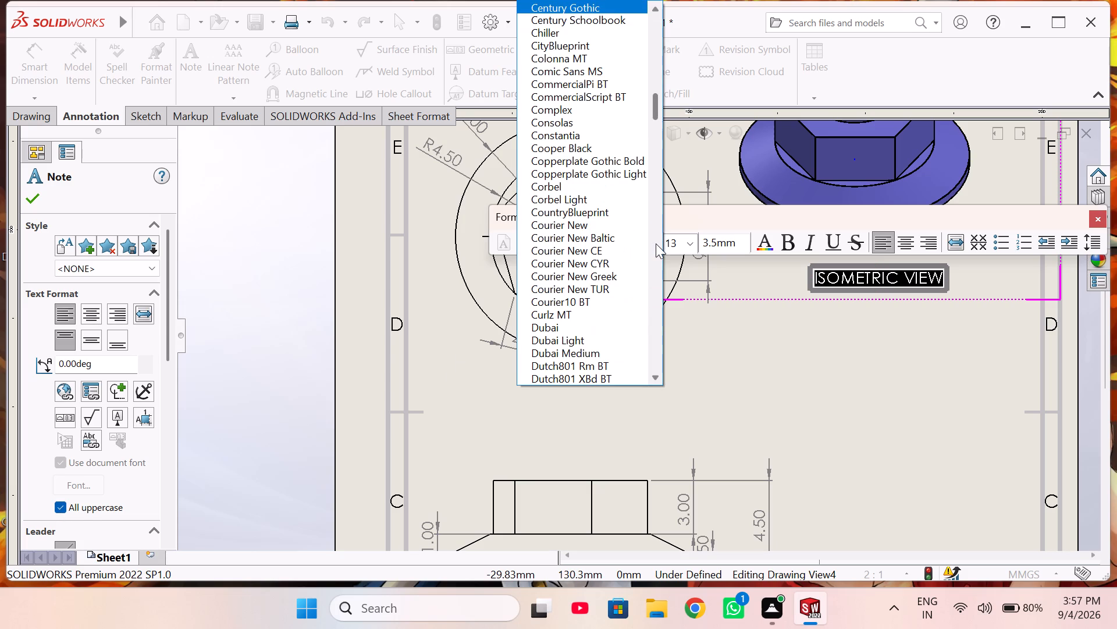
type("TIMES")
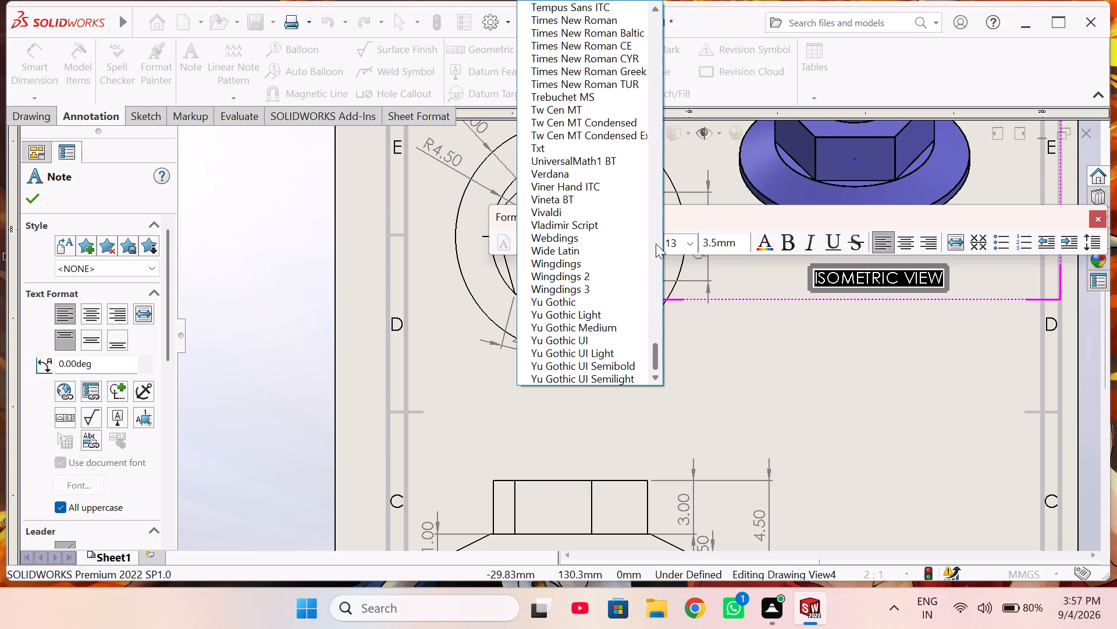
left_click(617, 17)
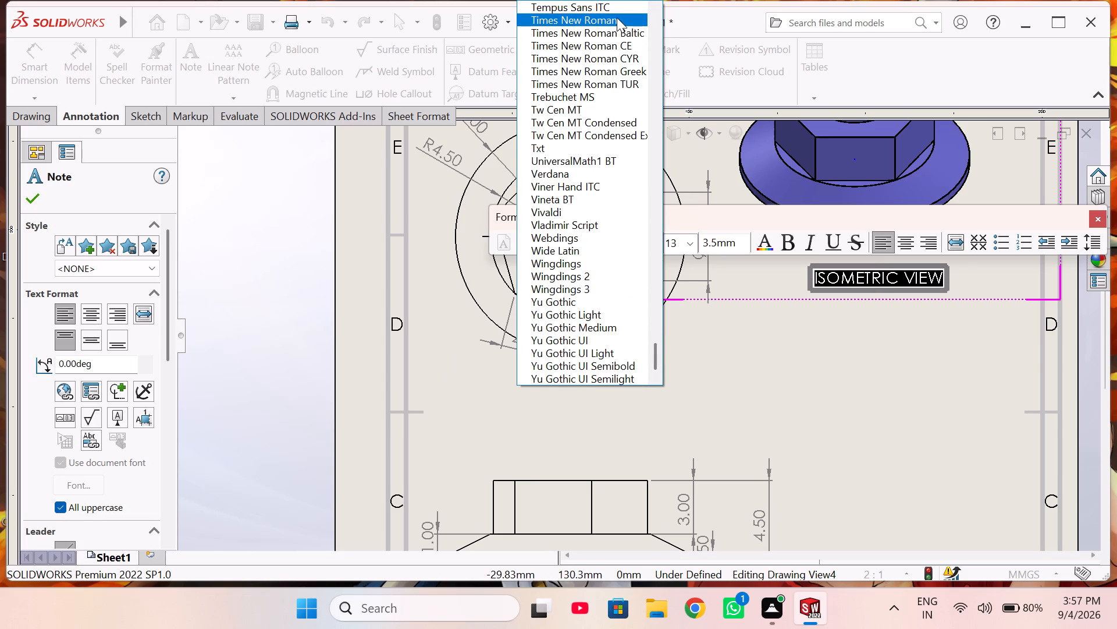
left_click(790, 243)
left_click(823, 341)
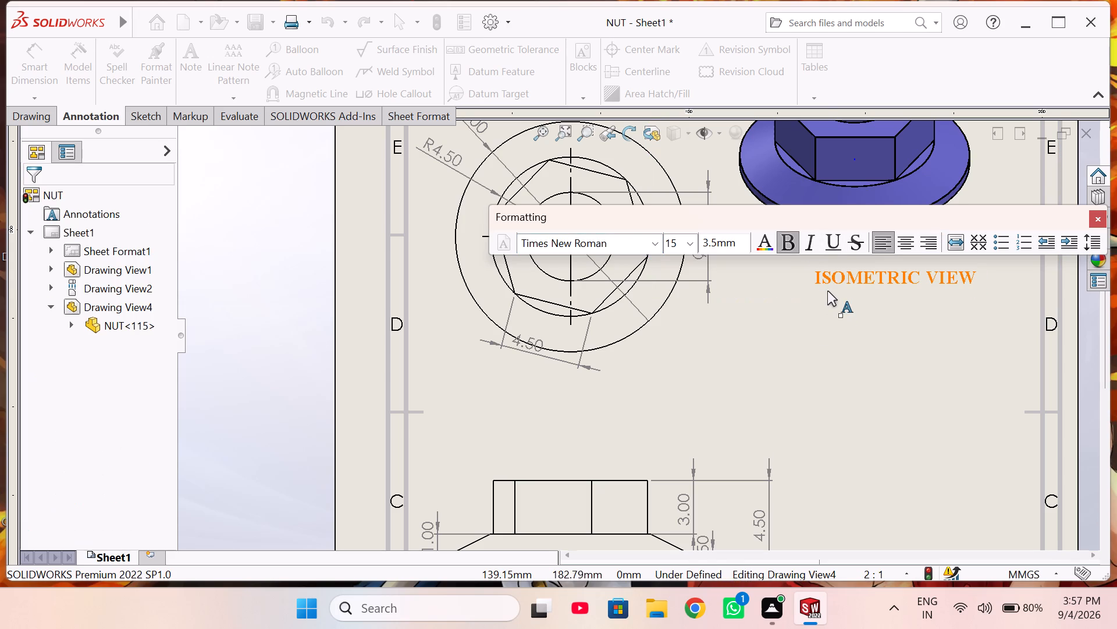
Copy the formatted ISOMETRIC VIEW note and paste the copy below the top view.
left_click(827, 284)
key("ctrl+c")
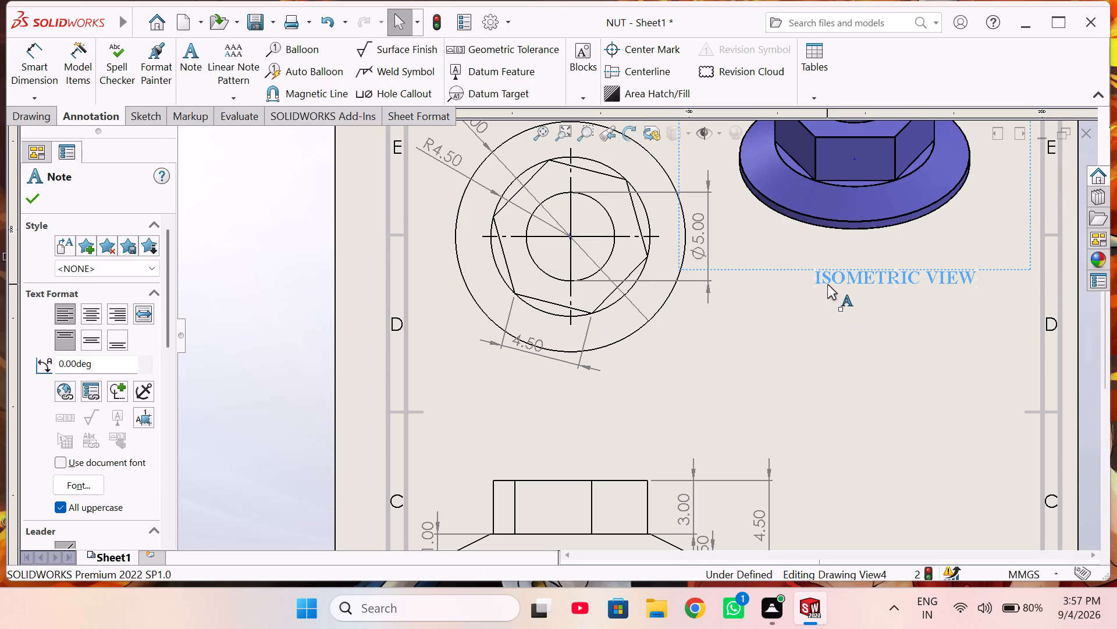
left_click(574, 391)
key("ctrl+v")
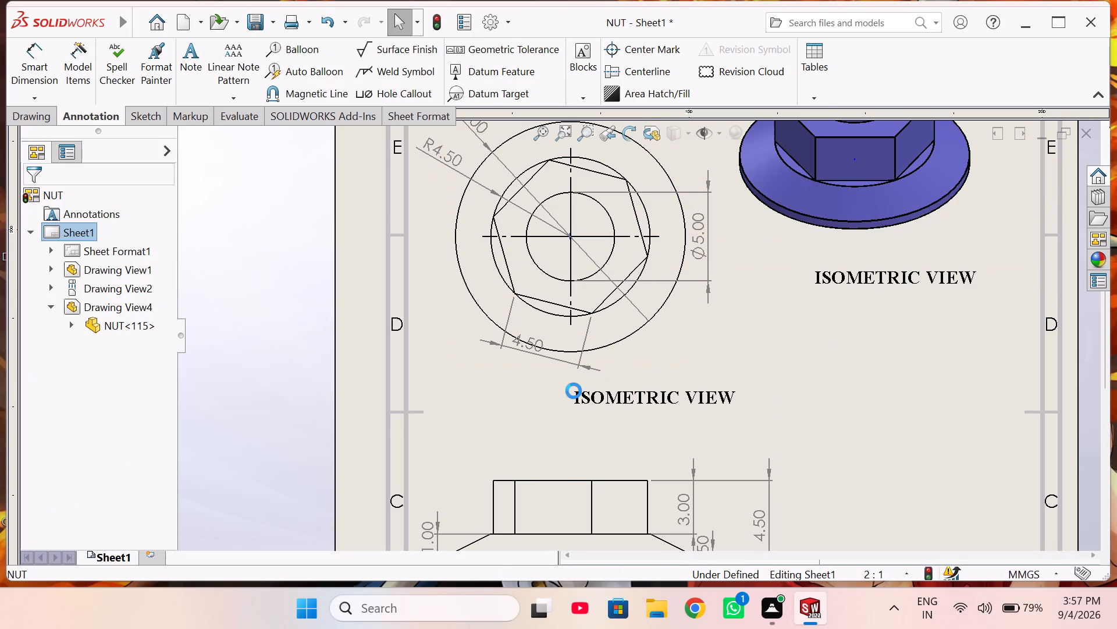
scroll(584, 425, "up", 5)
scroll(597, 437, "down", 1)
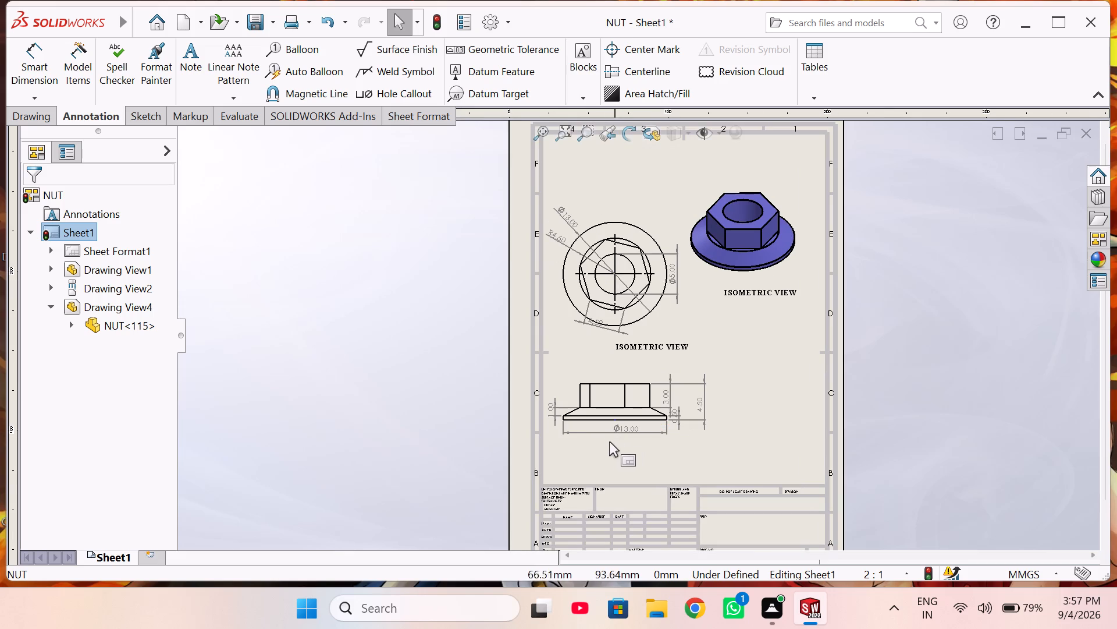
Paste three more copies of the ISOMETRIC VIEW note: one below the front view and two in the title block's cells.
left_click(606, 442)
key("ctrl+v")
scroll(766, 510, "down", 2, "ctrl")
left_click(713, 477, "ctrl")
key("ctrl+v")
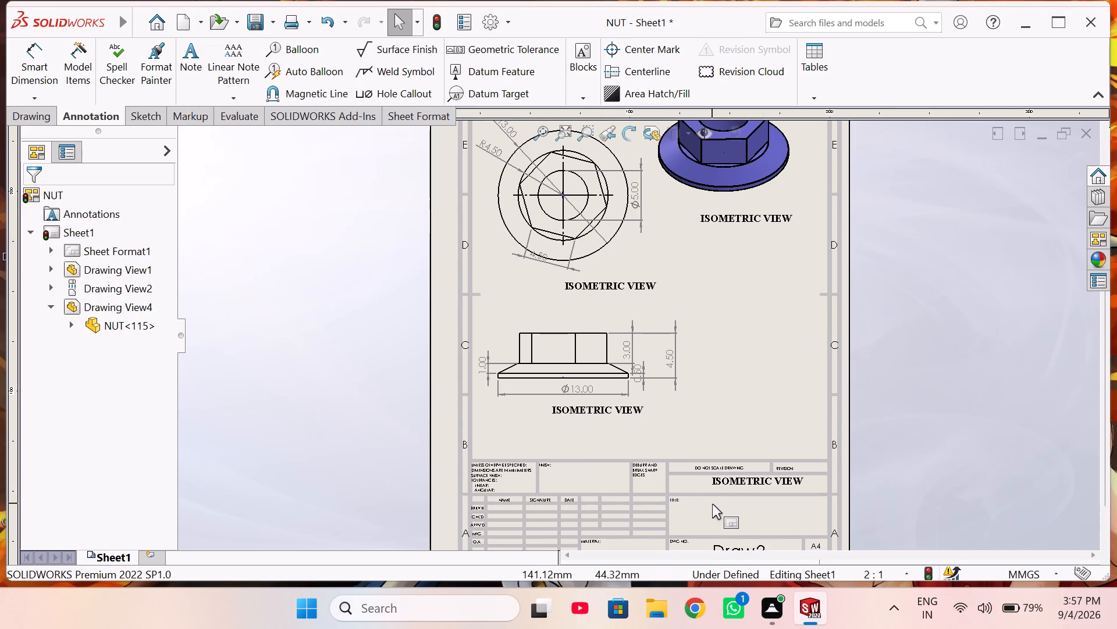
left_click(712, 504, "ctrl")
key("ctrl+v")
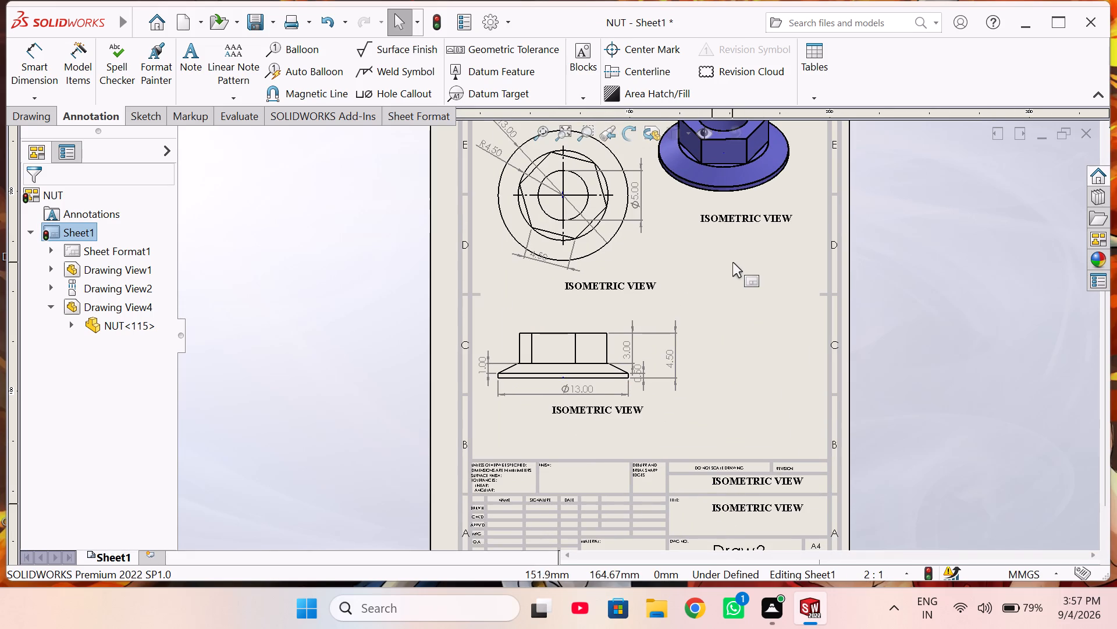
Move the isometric view's note closer to the shaded nut and centre it beneath.
scroll(694, 179, "down", 10)
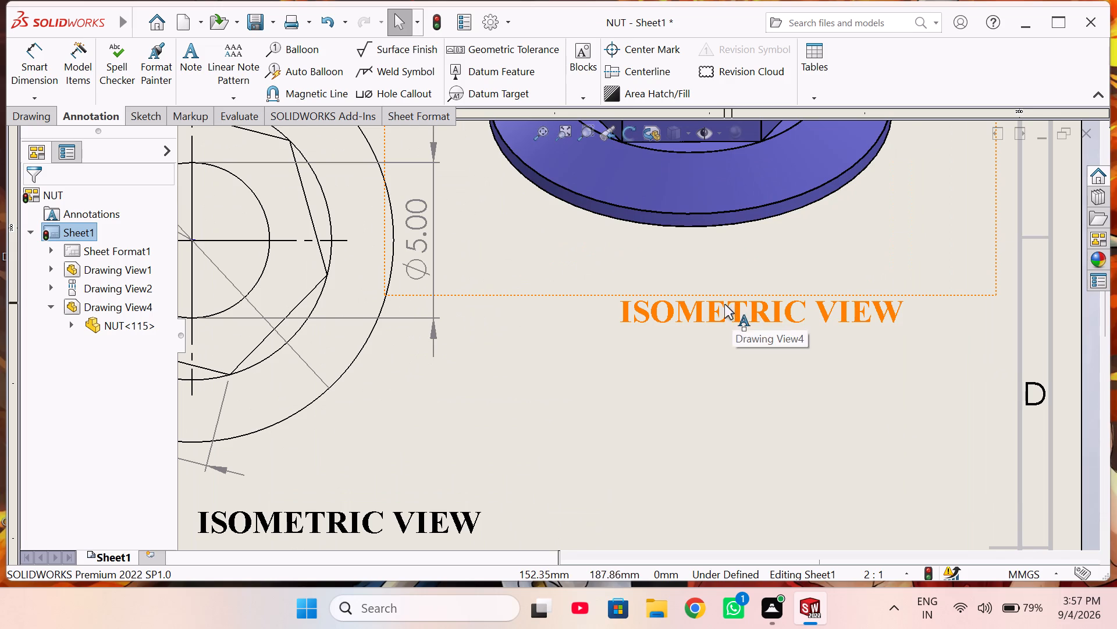
left_click_drag(724, 306, 685, 266)
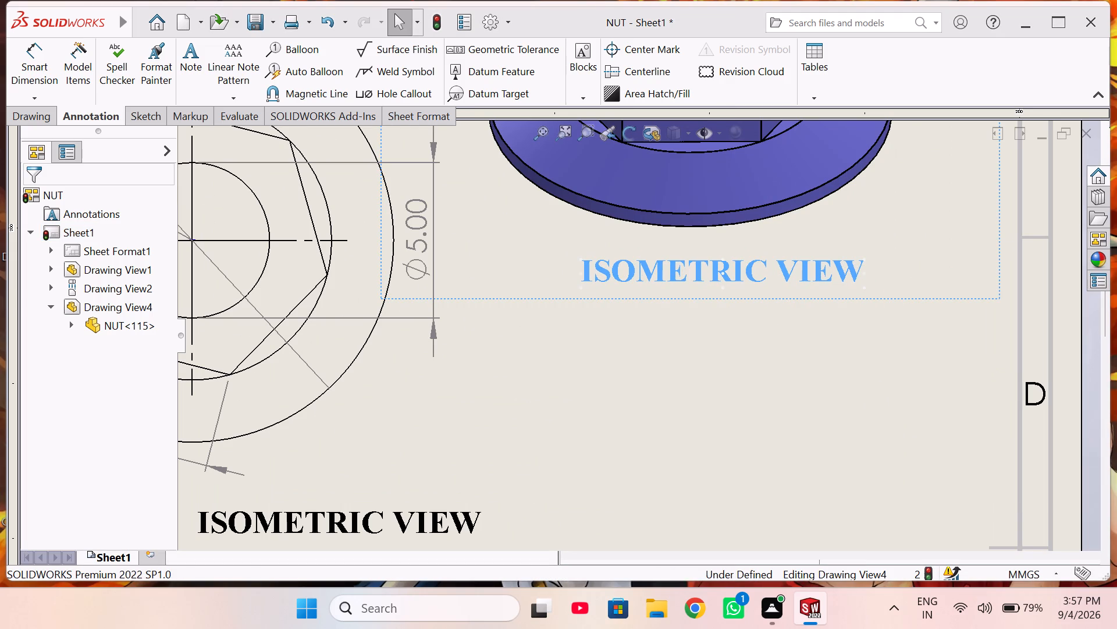
scroll(618, 414, "up", 1)
left_click(665, 393)
scroll(613, 402, "up", 3)
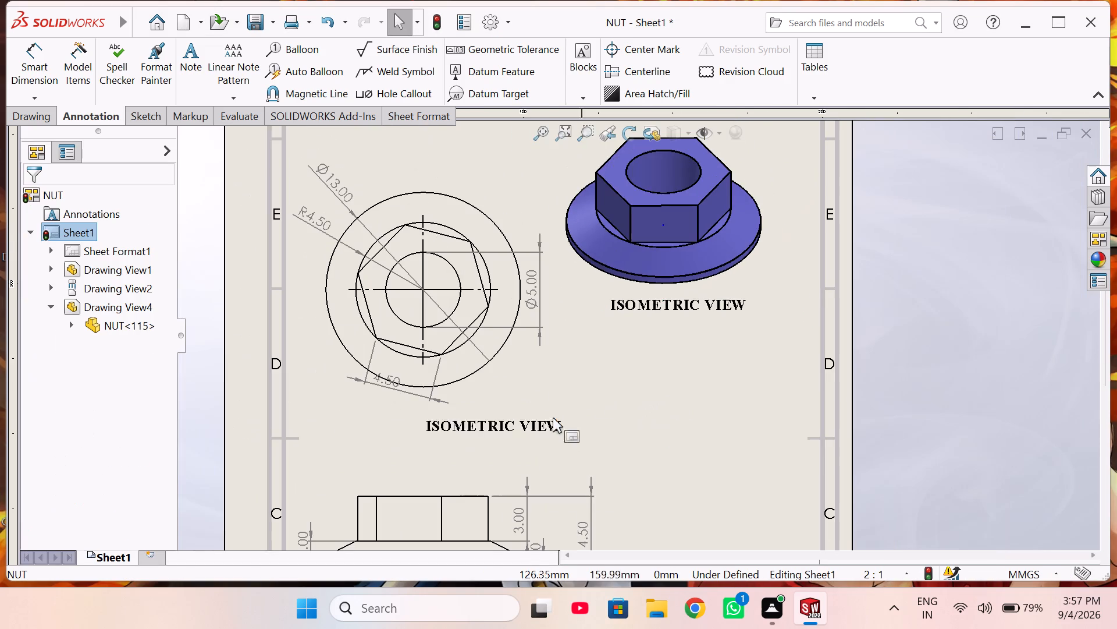
Change the note below the top view to "TOP VIEW" and centre it beneath that view.
left_click_drag(508, 427, 441, 422)
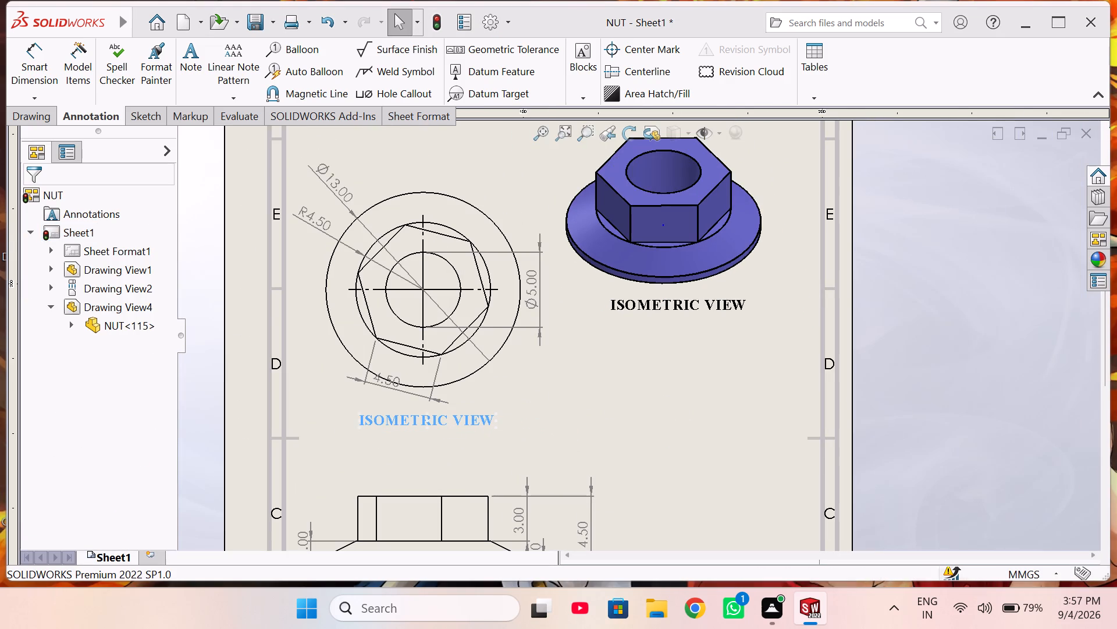
scroll(423, 418, "down", 4)
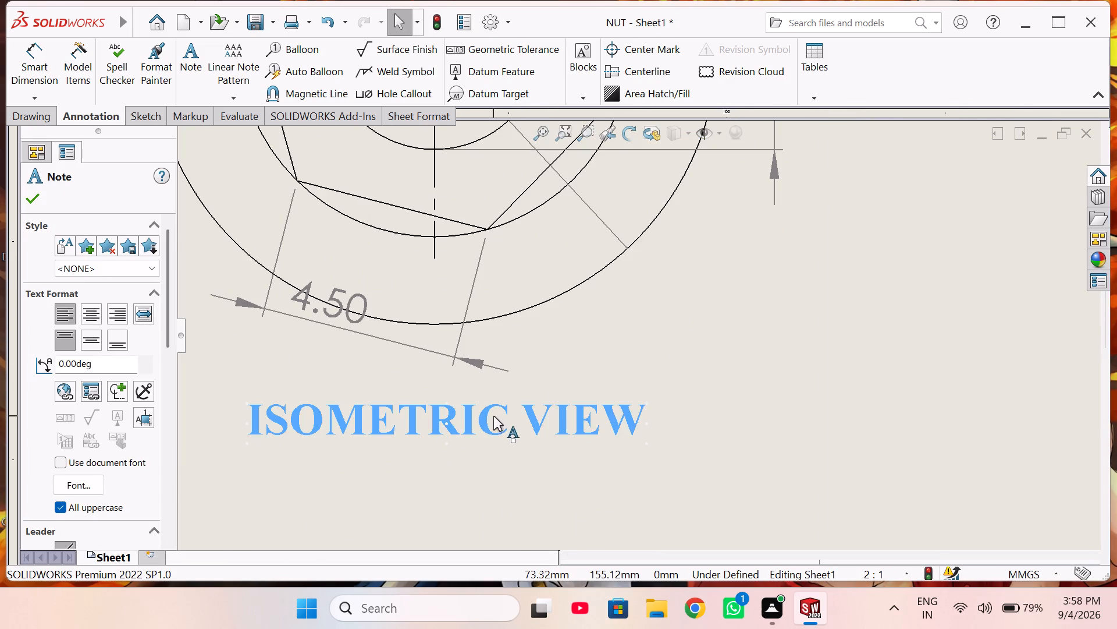
double_click(493, 416)
left_click(504, 421)
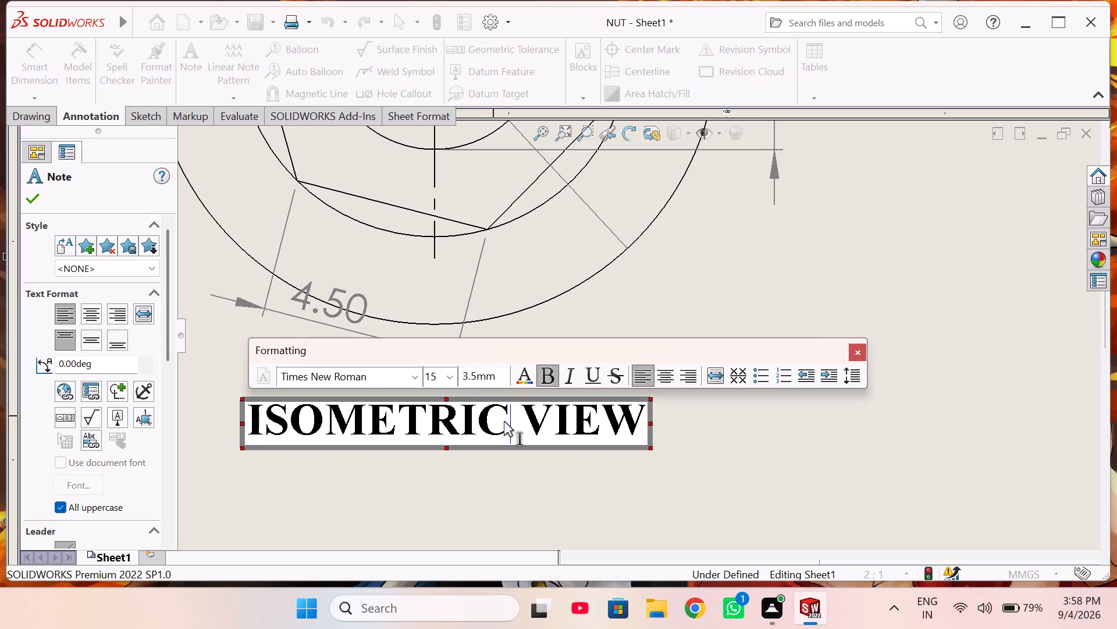
key("BackSpace")
key("BackSpace")
key("BackSpace")
key("BackSpace")
key("BackSpace")
key("BackSpace")
key("BackSpace")
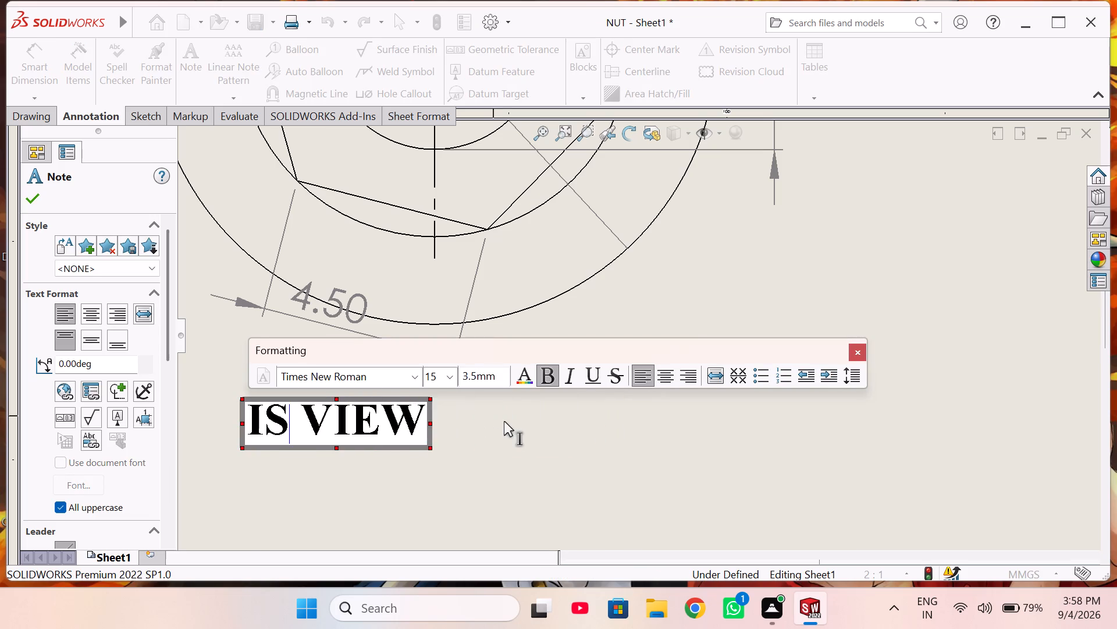
key("BackSpace")
key("BackSpace")
type("TOP")
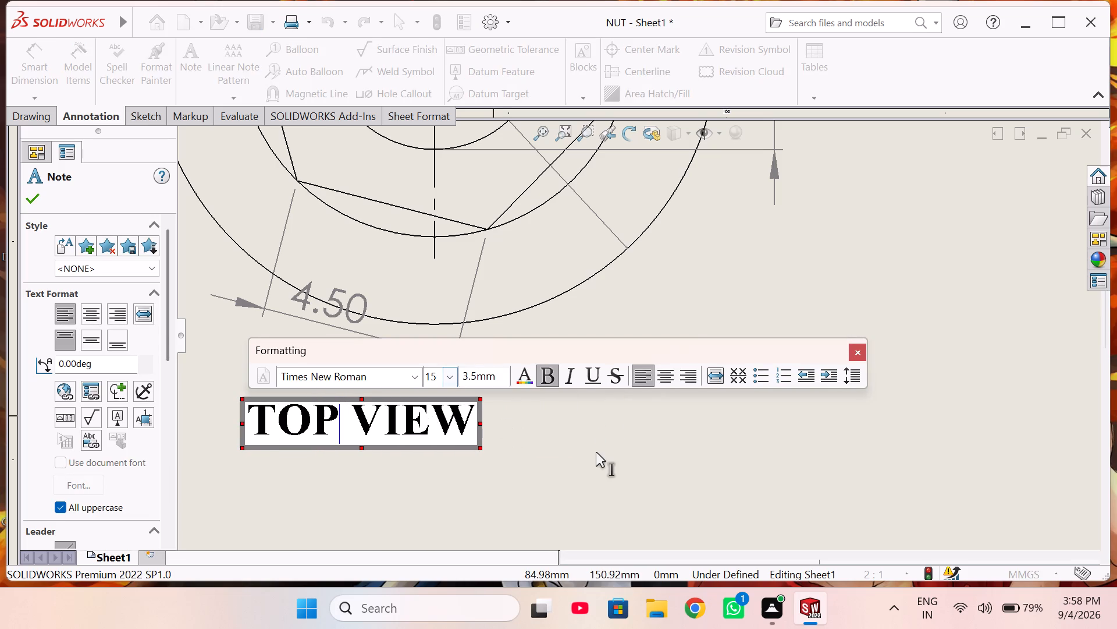
left_click(596, 452)
scroll(572, 453, "up", 2)
left_click_drag(423, 393, 440, 394)
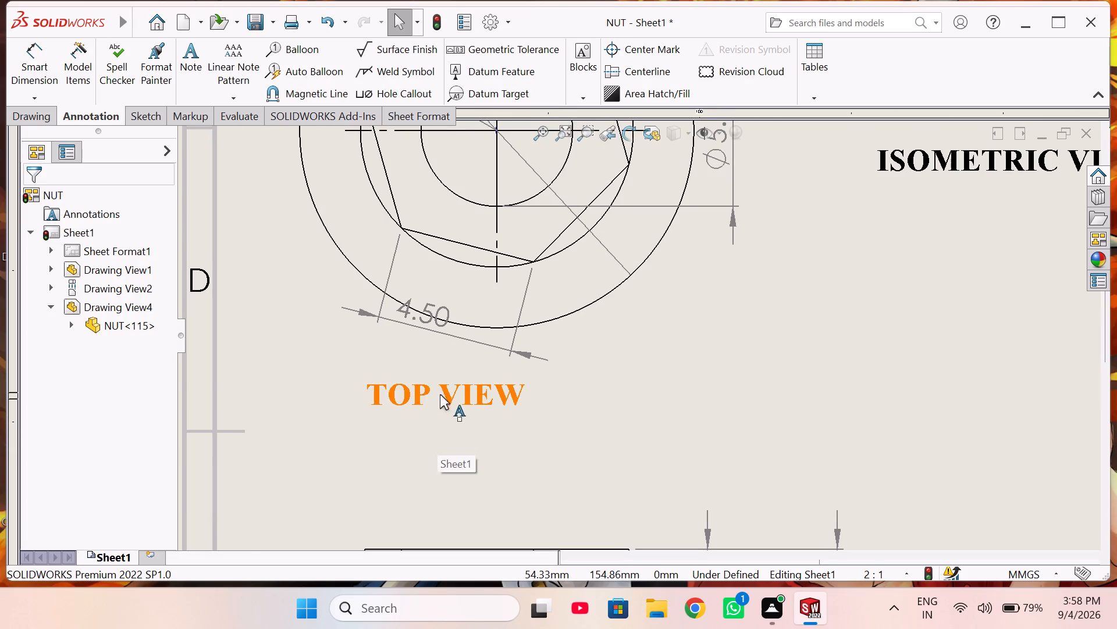
left_click_drag(440, 394, 484, 398)
scroll(565, 437, "up", 3)
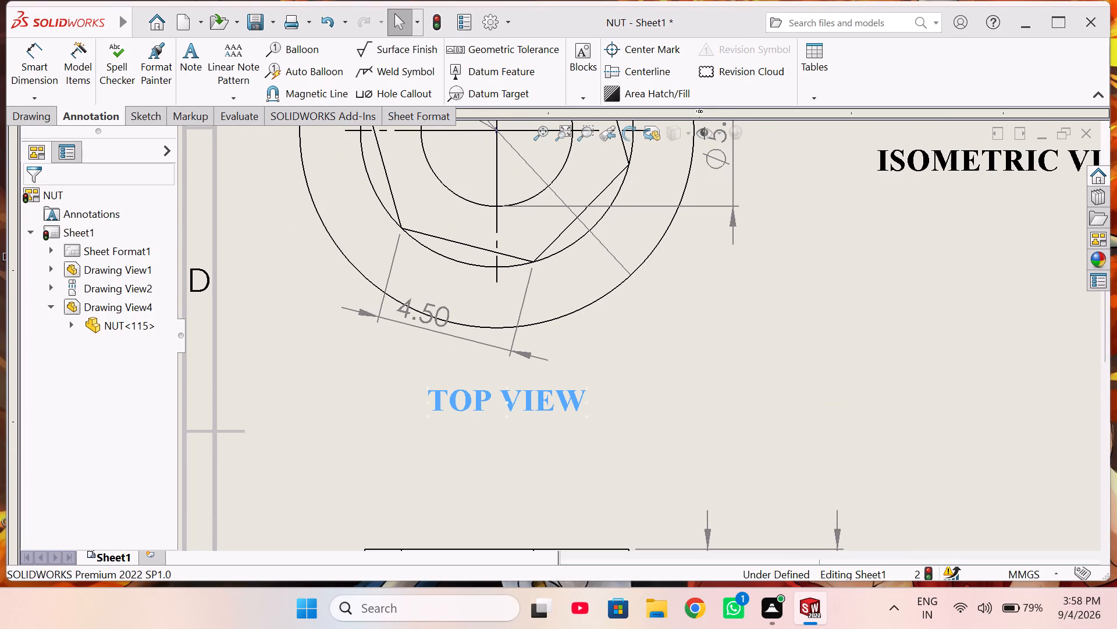
Change the note below the front view to "FRONT VIEW" and centre it beneath the Ø13.00 dimension.
scroll(672, 397, "up", 2)
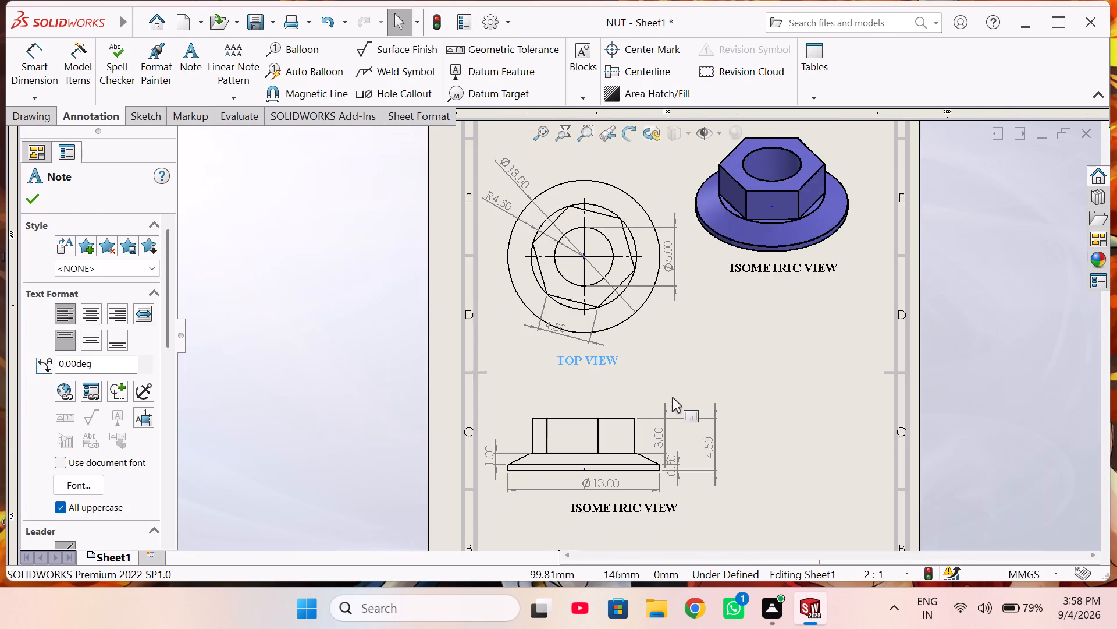
scroll(672, 397, "up", 2)
scroll(647, 440, "down", 4)
double_click(627, 430)
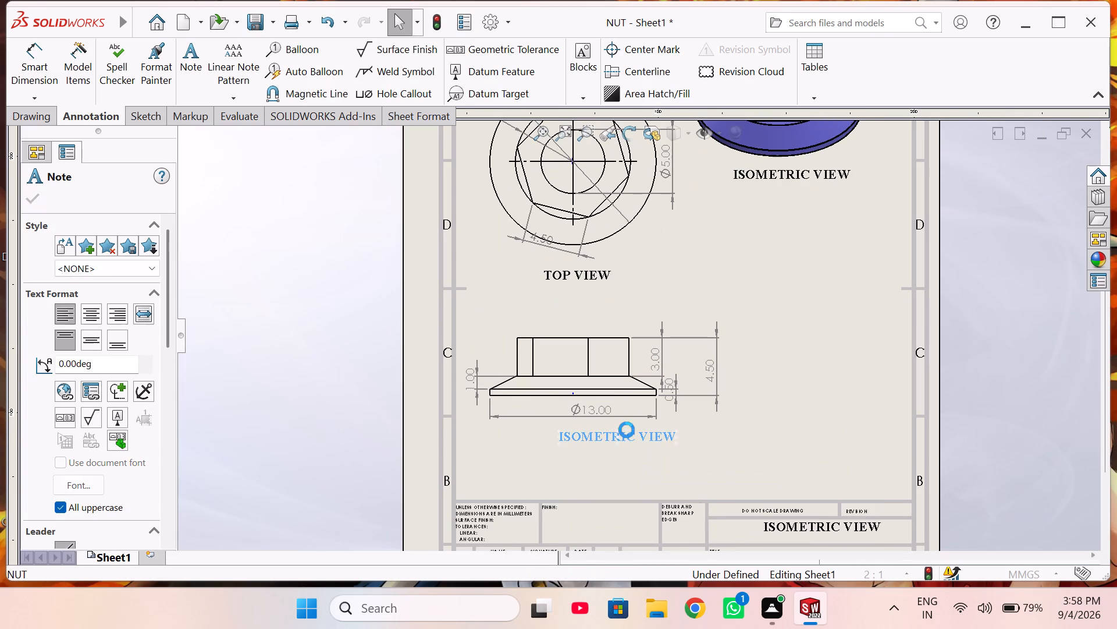
left_click(634, 441)
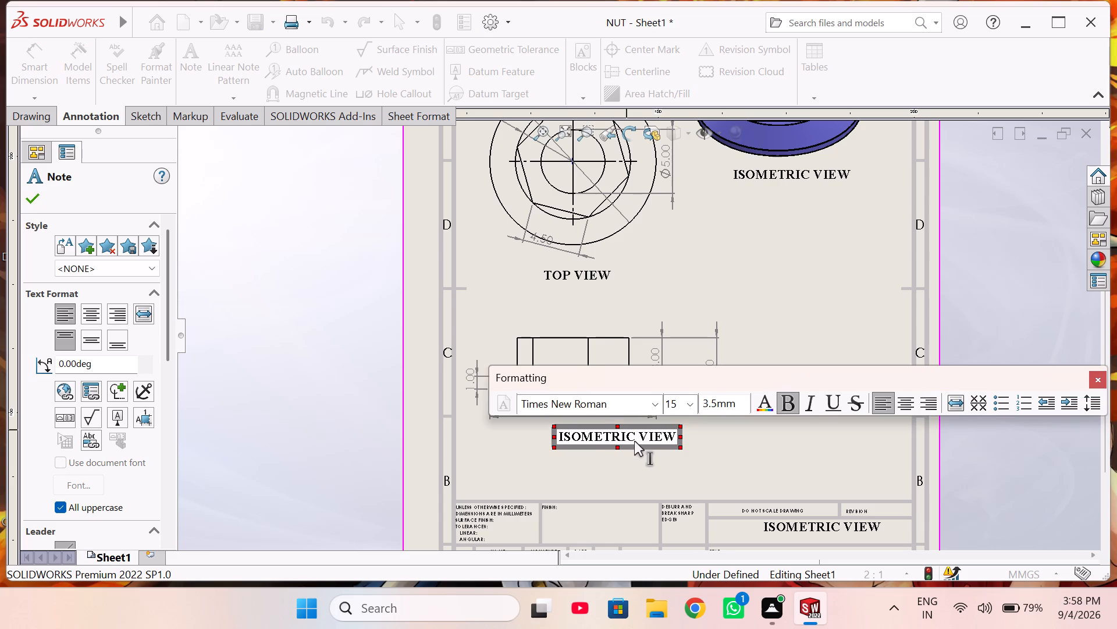
key("BackSpace")
key("BackSpace")
key("BackSpace")
key("BackSpace")
key("BackSpace")
key("BackSpace")
key("BackSpace")
key("BackSpace")
key("BackSpace")
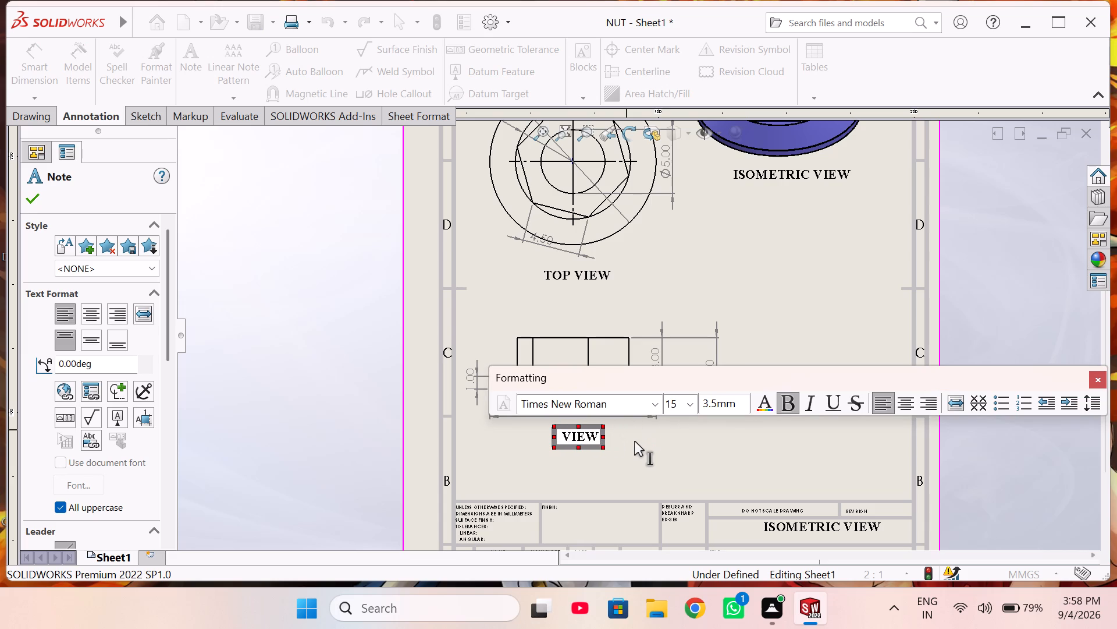
type("FRONT")
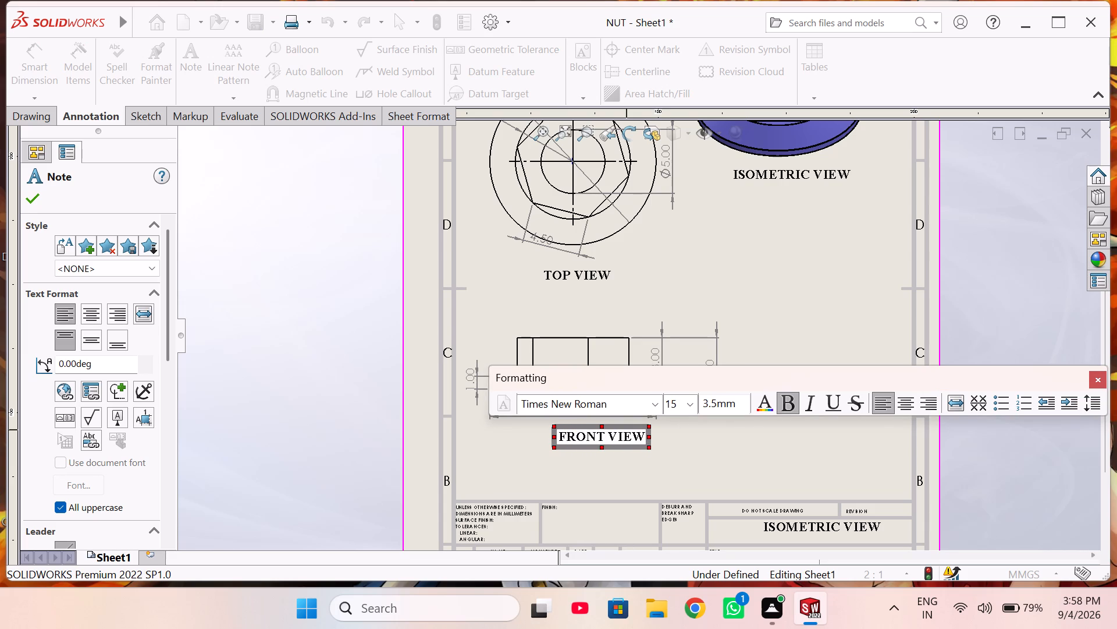
left_click(661, 444)
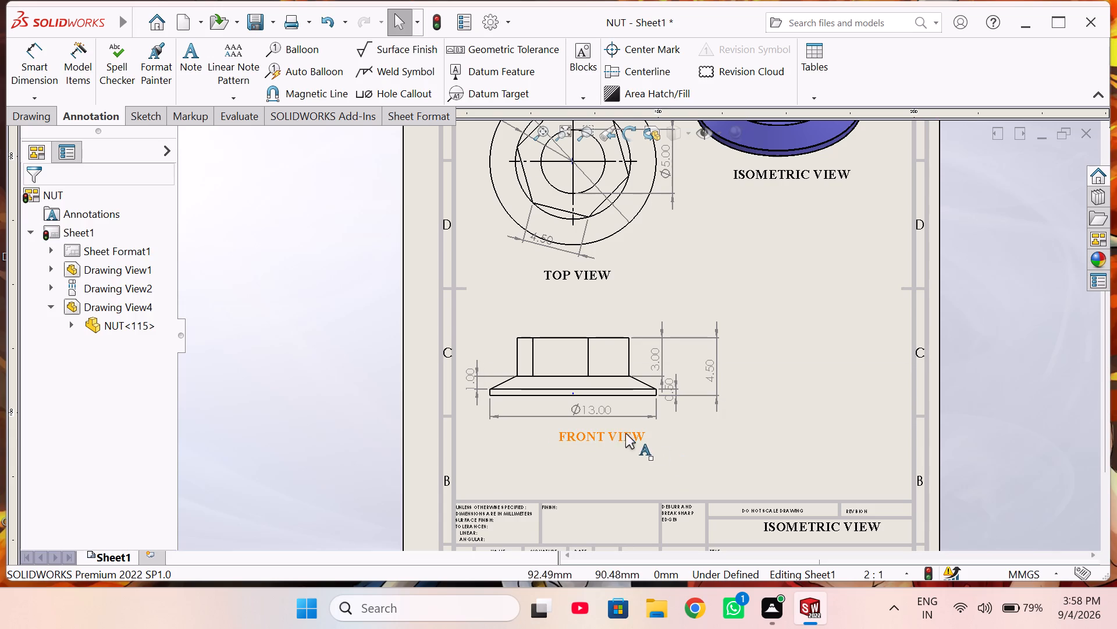
left_click_drag(617, 433, 597, 433)
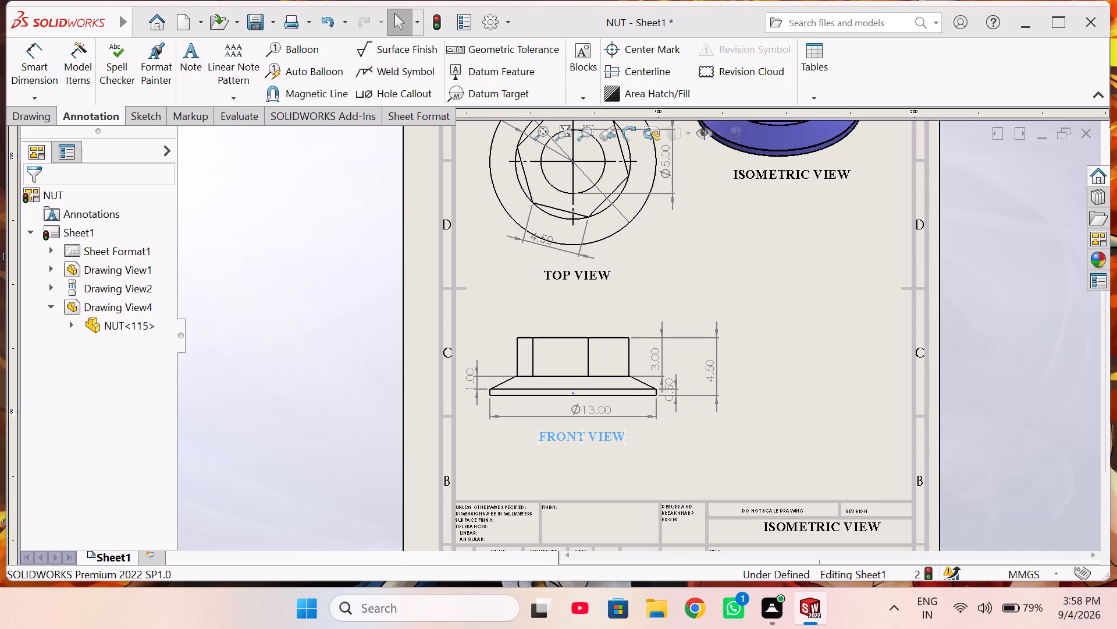
Change the upper title block note to "ALL DIMENSIONS ARE IN MM" and fit it inside the cell above TITLE.
scroll(749, 493, "down", 3)
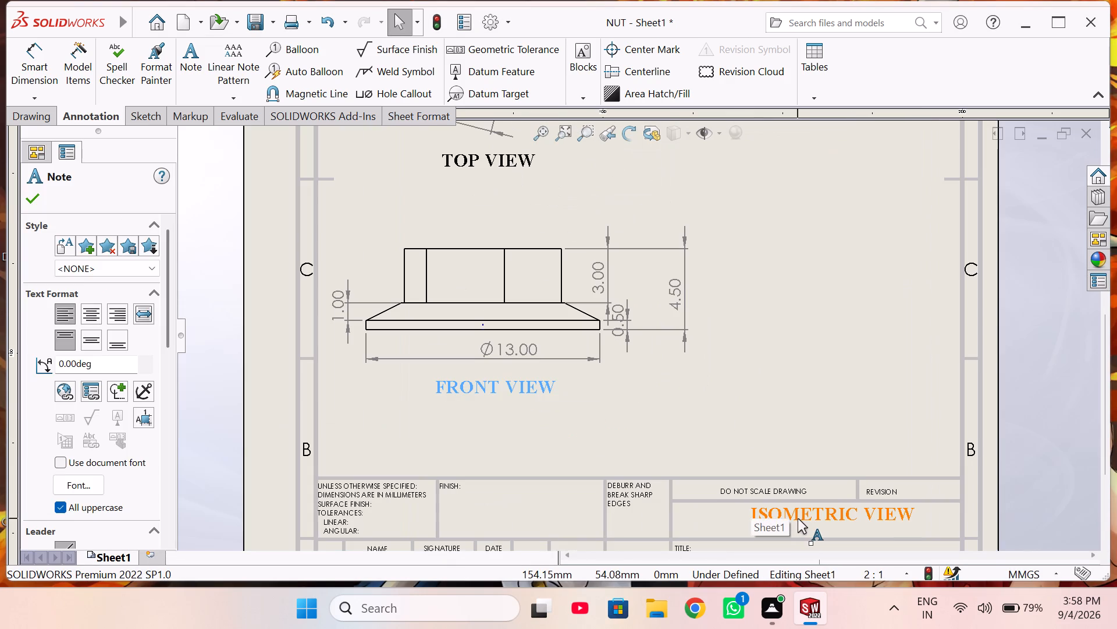
double_click(799, 517)
key("BackSpace")
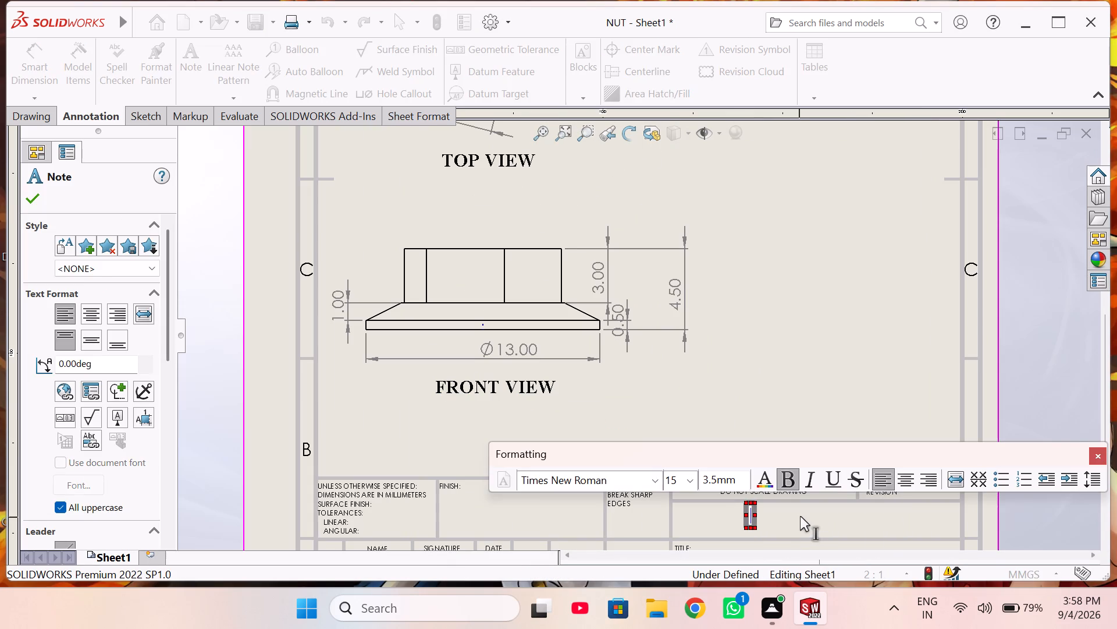
type("ALL")
key("space")
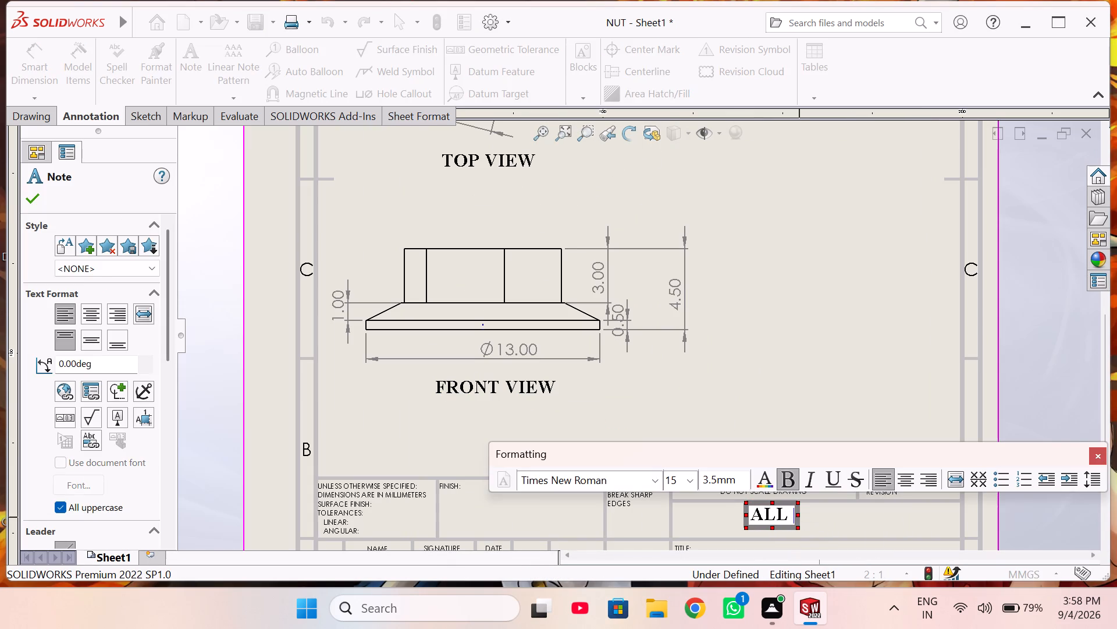
type("DIMENSIONS ARE IN MM")
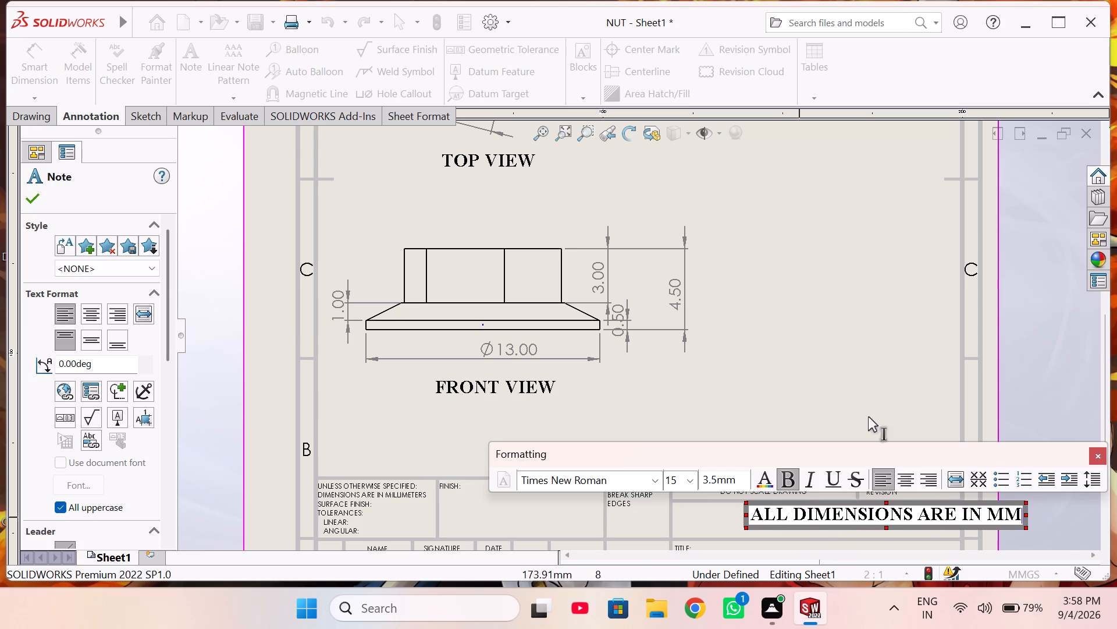
left_click(842, 397)
scroll(879, 488, "up", 2)
scroll(879, 479, "down", 2)
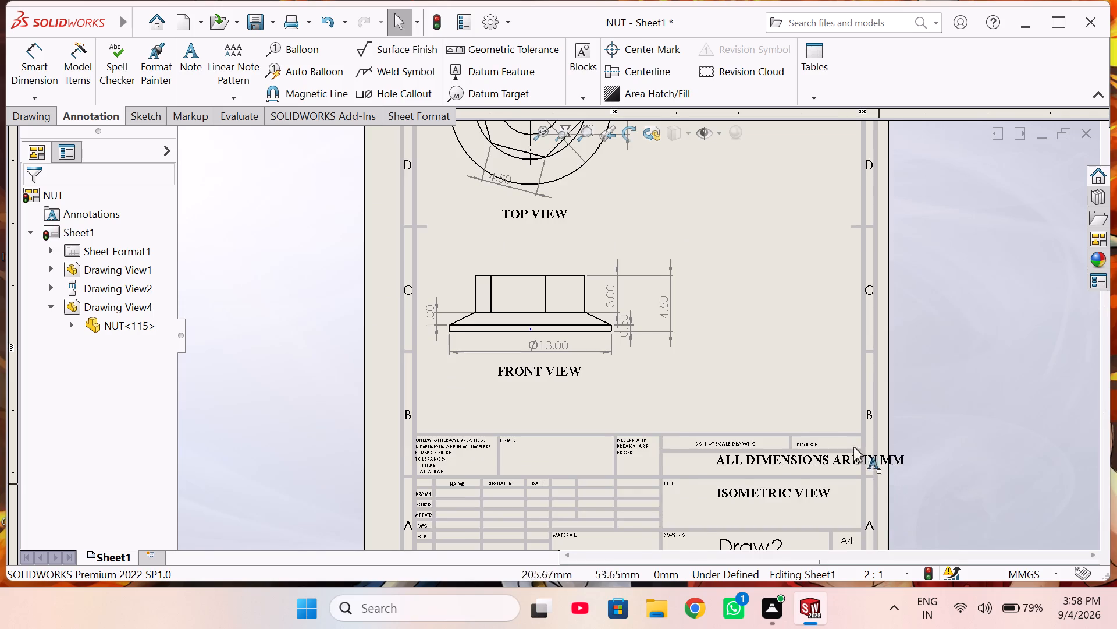
left_click_drag(809, 441, 744, 448)
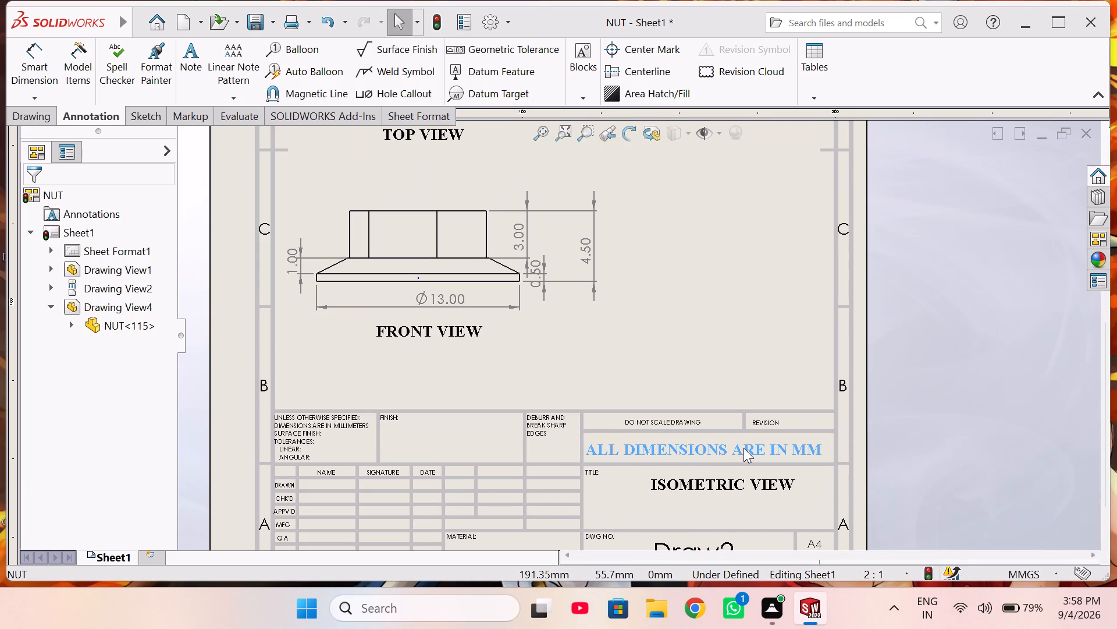
left_click_drag(744, 448, 750, 446)
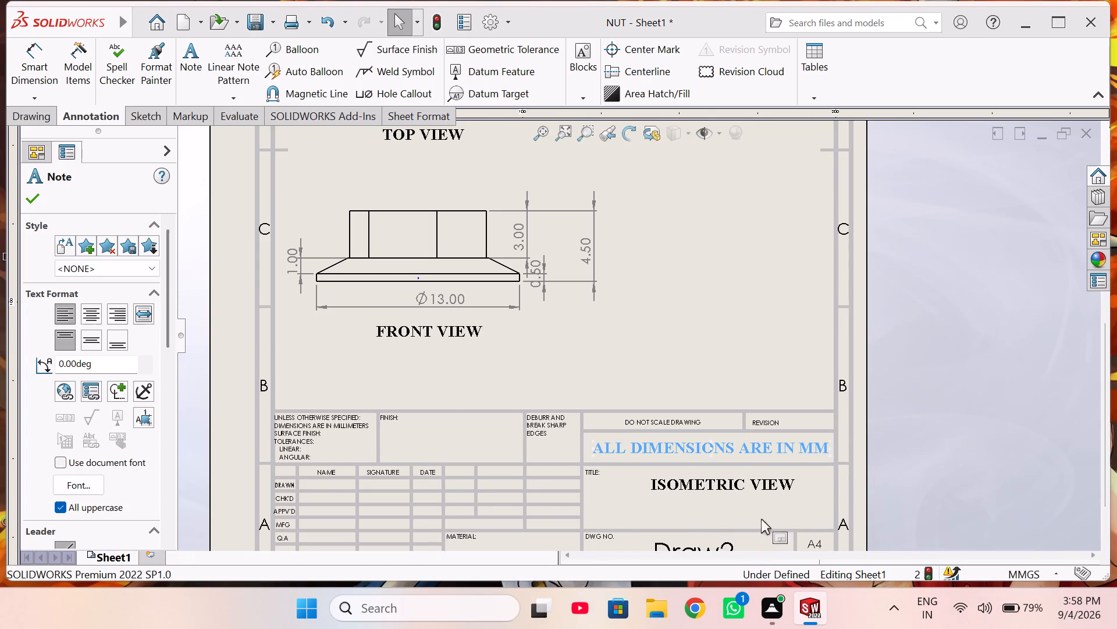
Change the note in the title block's TITLE cell to "NUT" and centre it in the cell.
double_click(749, 485)
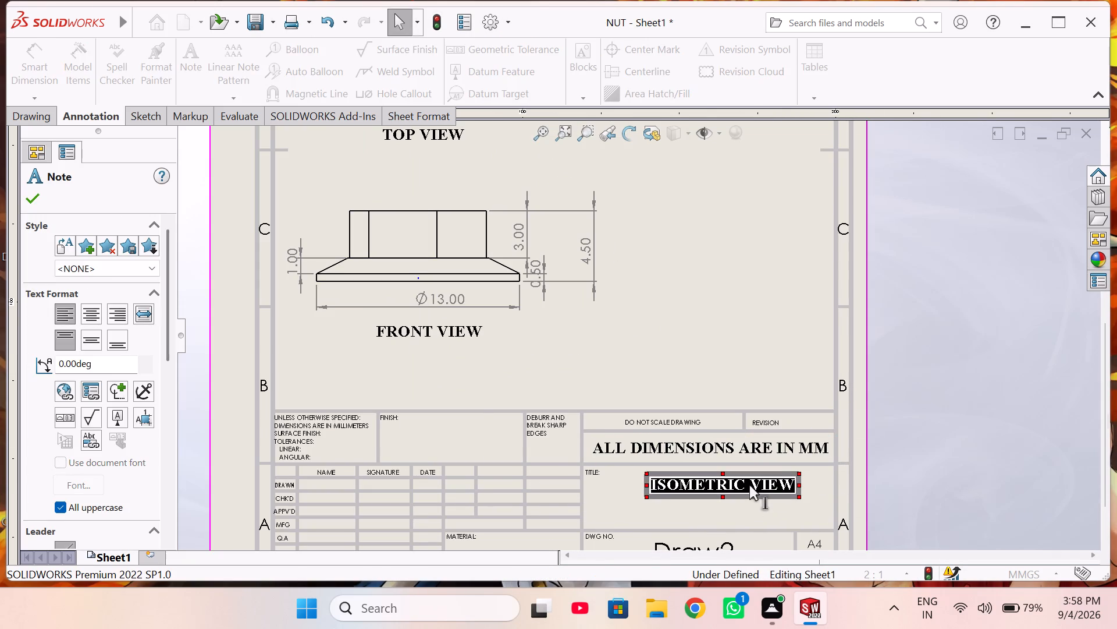
key("BackSpace")
type("NUT")
key("Return")
key("BackSpace")
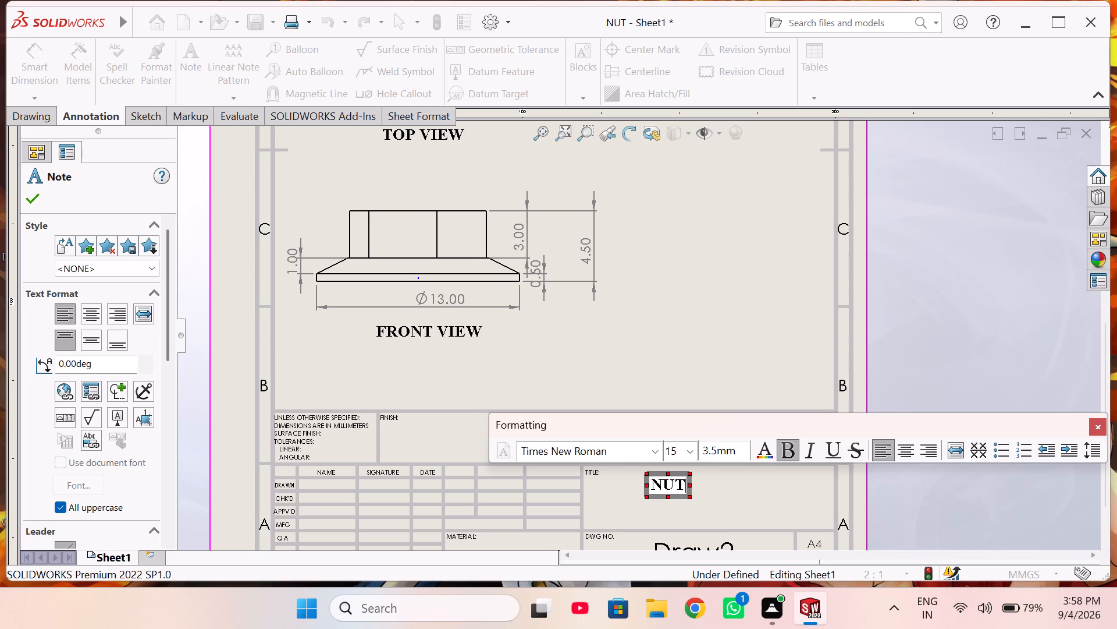
left_click(784, 484)
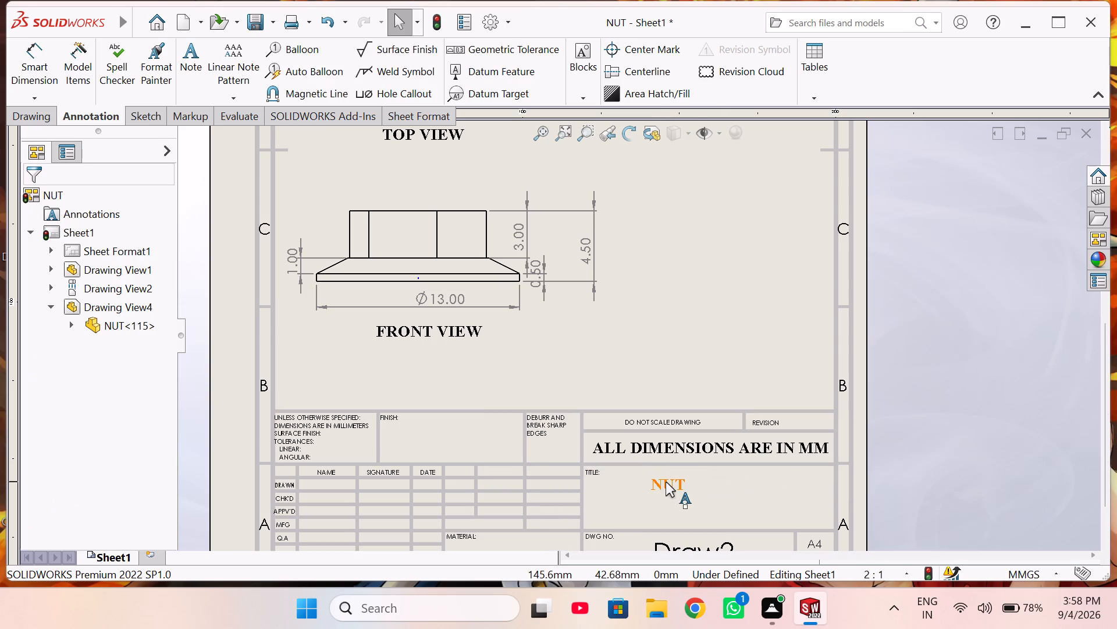
left_click_drag(666, 482, 710, 494)
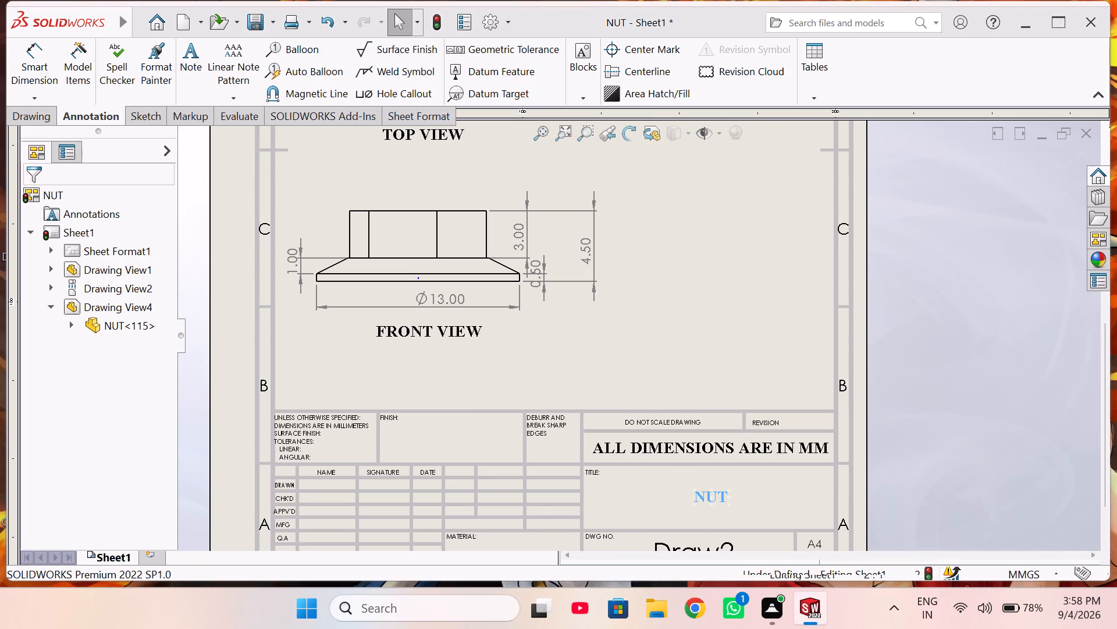
left_click(767, 498)
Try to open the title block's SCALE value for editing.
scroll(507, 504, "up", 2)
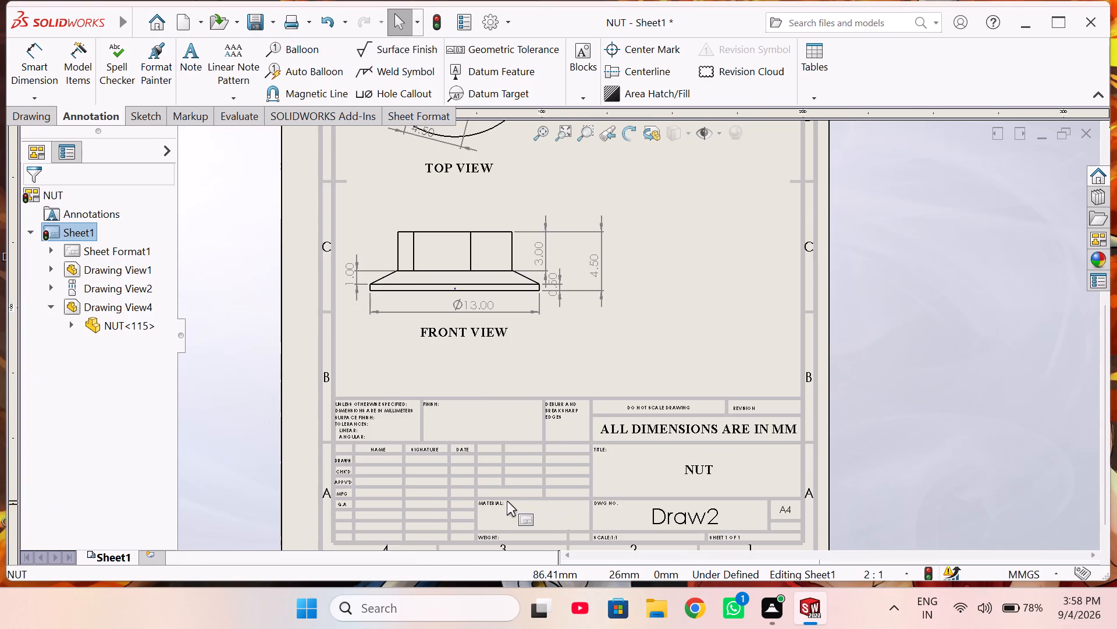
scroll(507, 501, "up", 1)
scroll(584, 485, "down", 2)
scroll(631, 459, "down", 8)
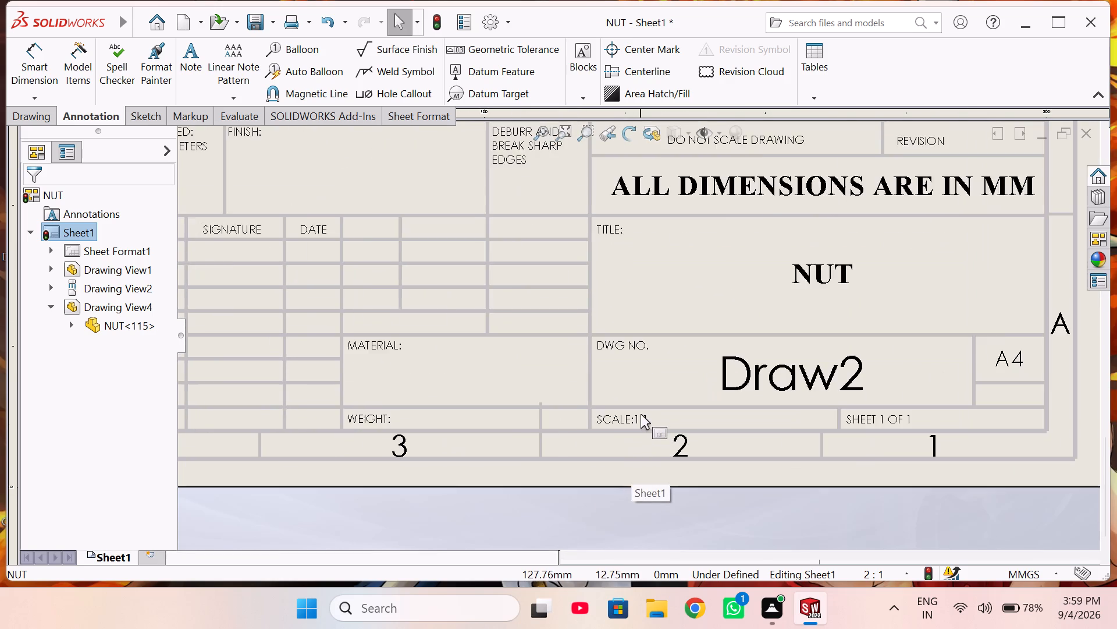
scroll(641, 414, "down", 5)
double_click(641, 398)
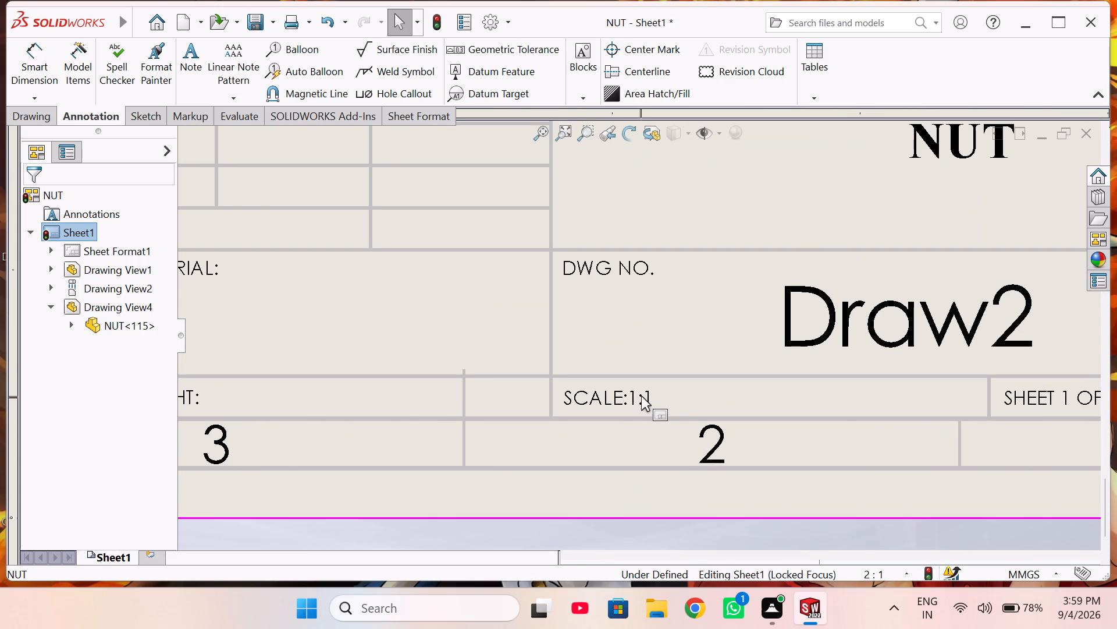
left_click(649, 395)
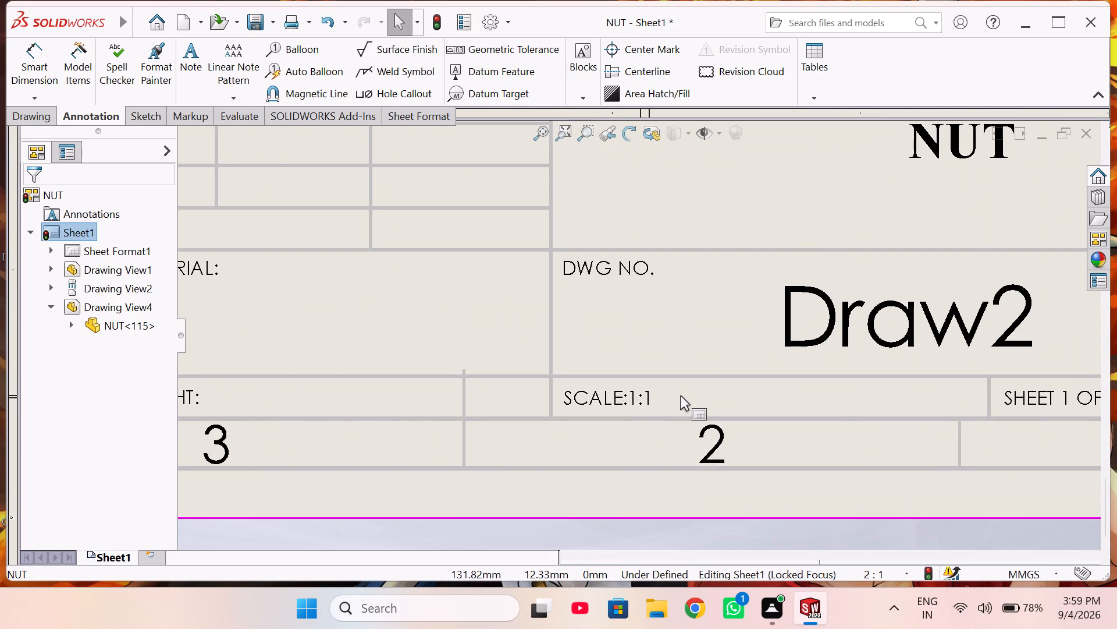
Move the ISOMETRIC VIEW note slightly lower, keeping it centred beneath the shaded isometric view.
scroll(680, 395, "up", 13)
scroll(639, 207, "down", 3)
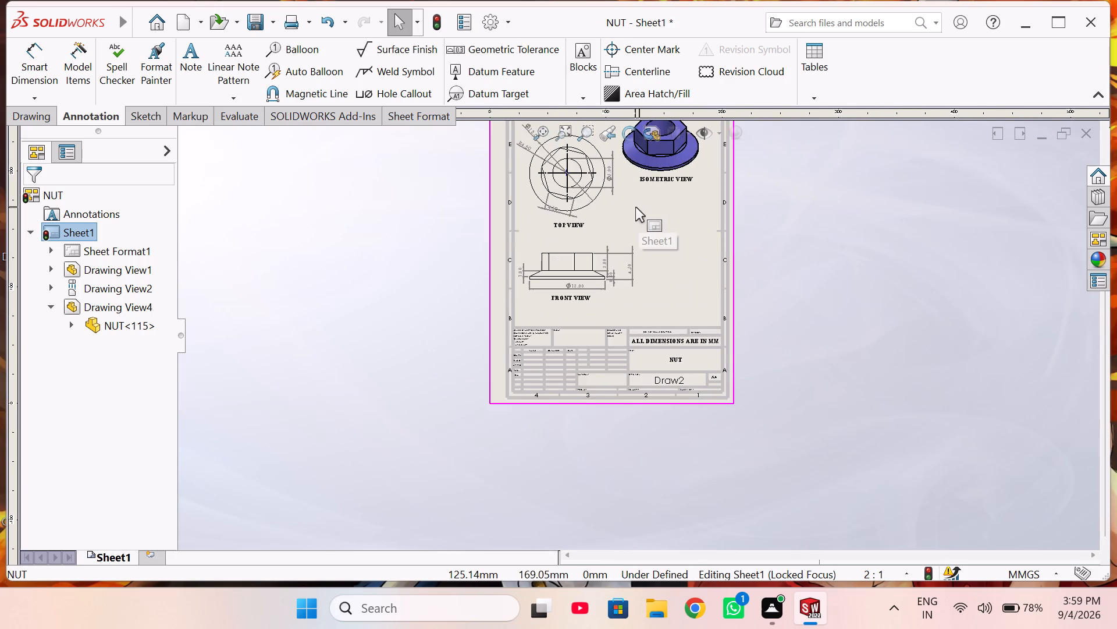
scroll(635, 207, "down", 1)
scroll(577, 188, "up", 2)
scroll(642, 208, "down", 2)
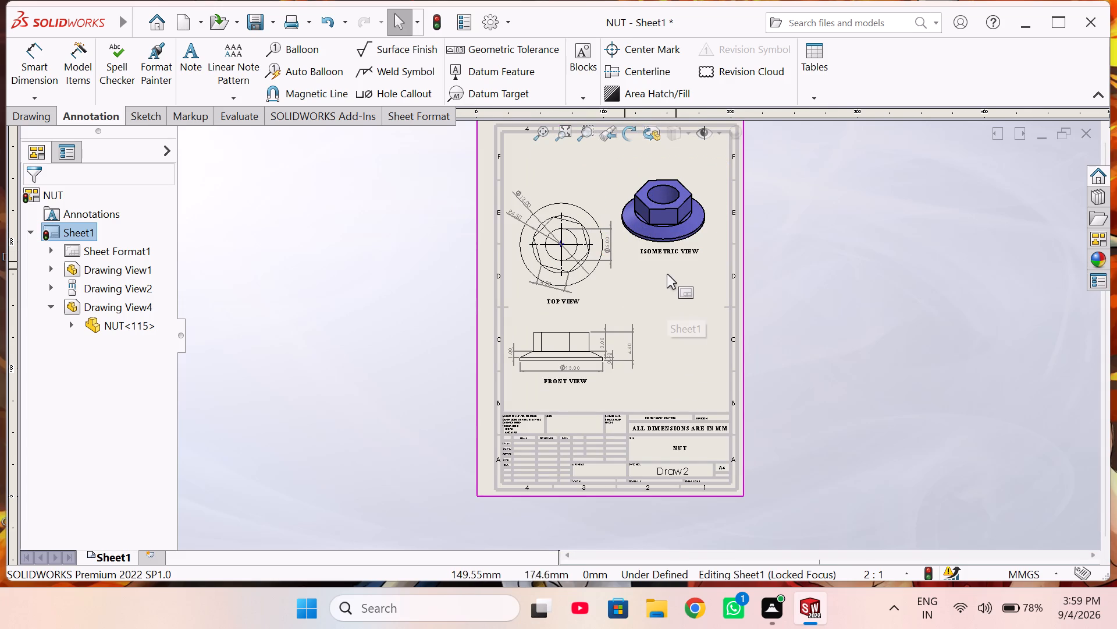
left_click_drag(667, 251, 662, 266)
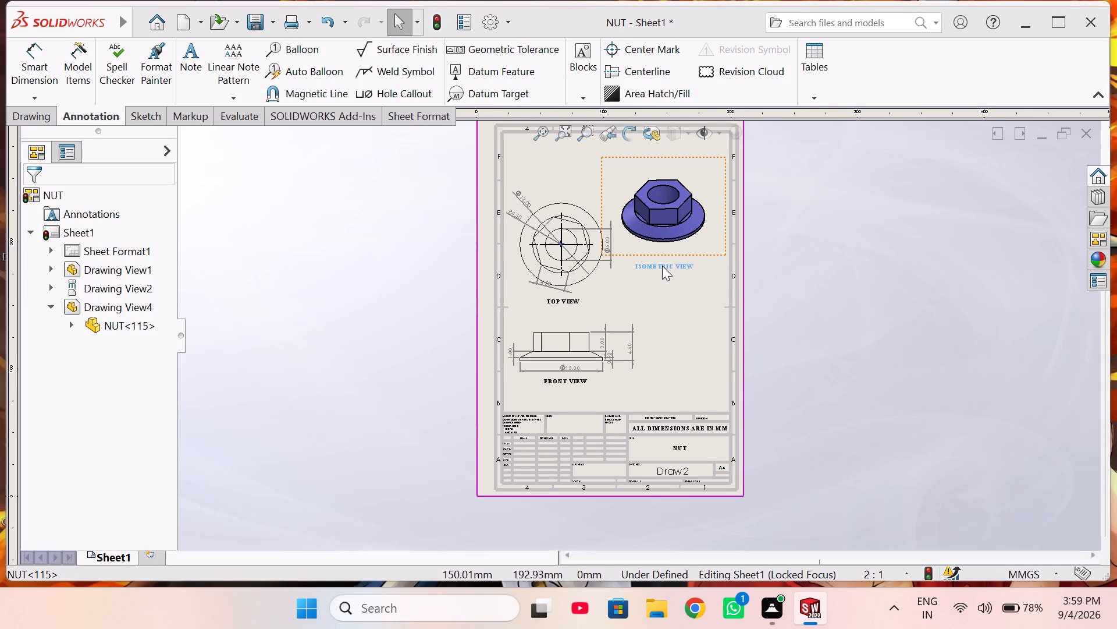
left_click_drag(662, 266, 667, 260)
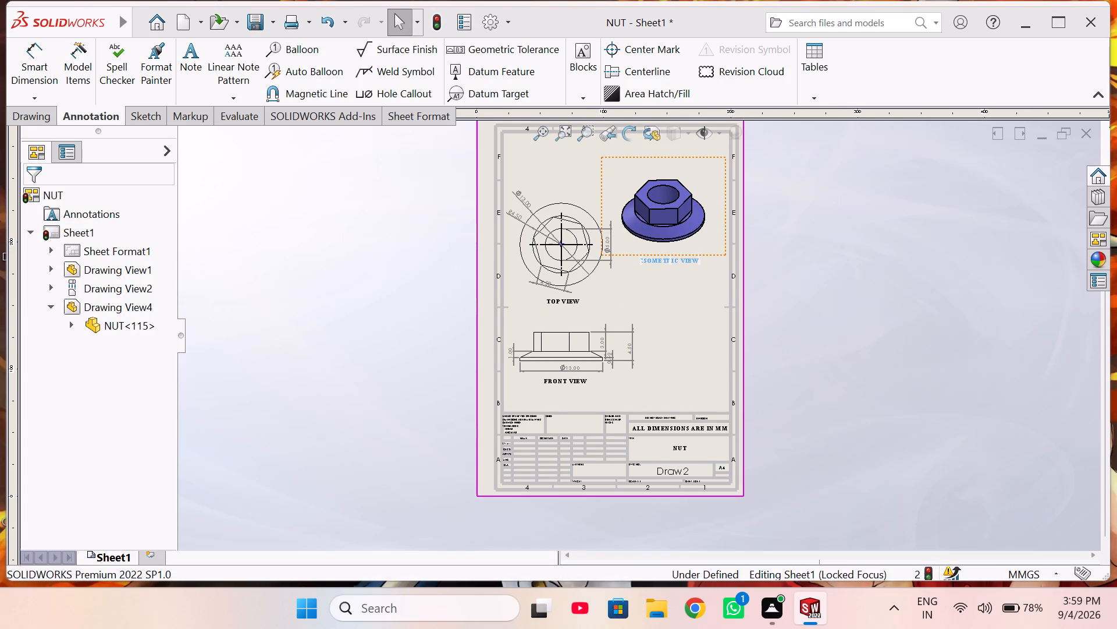
left_click(652, 290)
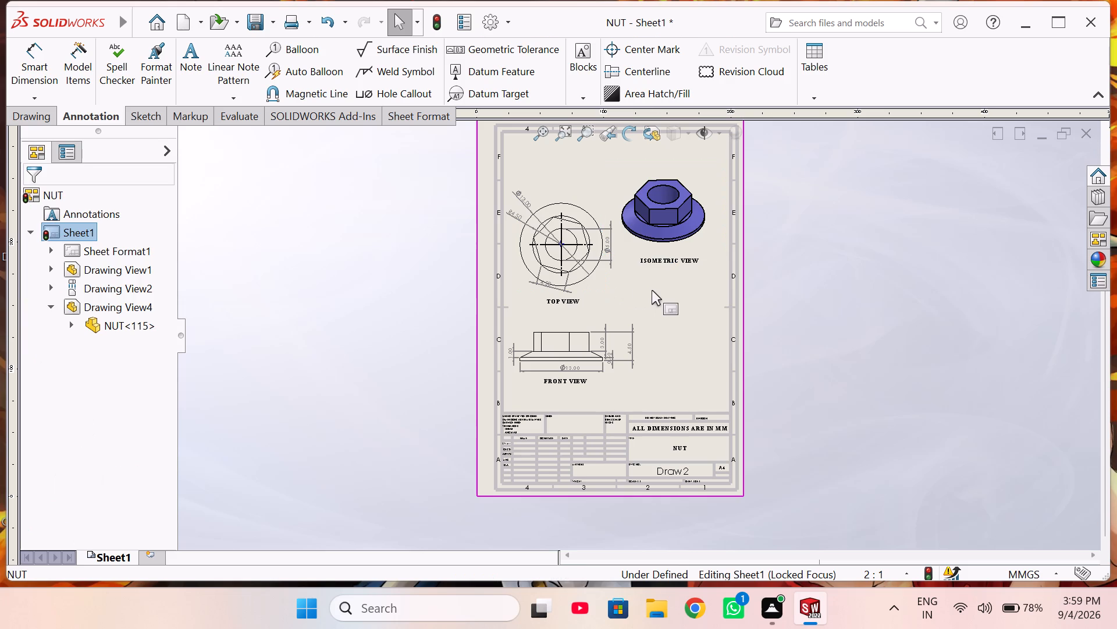
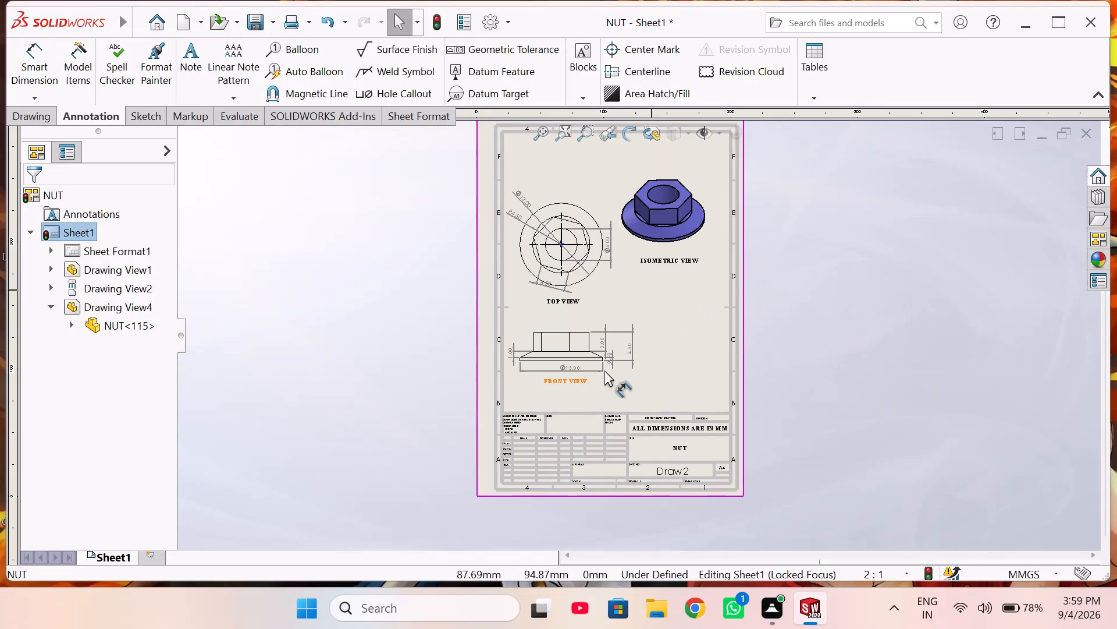
Check the print preview of the nut drawing sheet and return to the drawing.
scroll(606, 363, "down", 3)
scroll(606, 362, "up", 3)
scroll(648, 213, "down", 2)
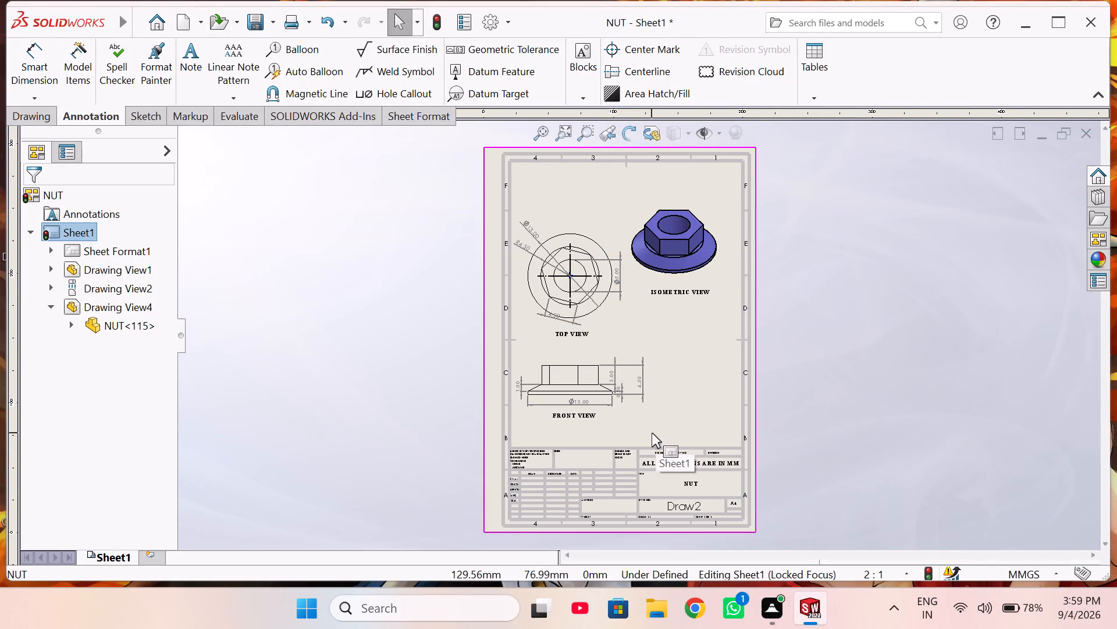
key("ctrl+p")
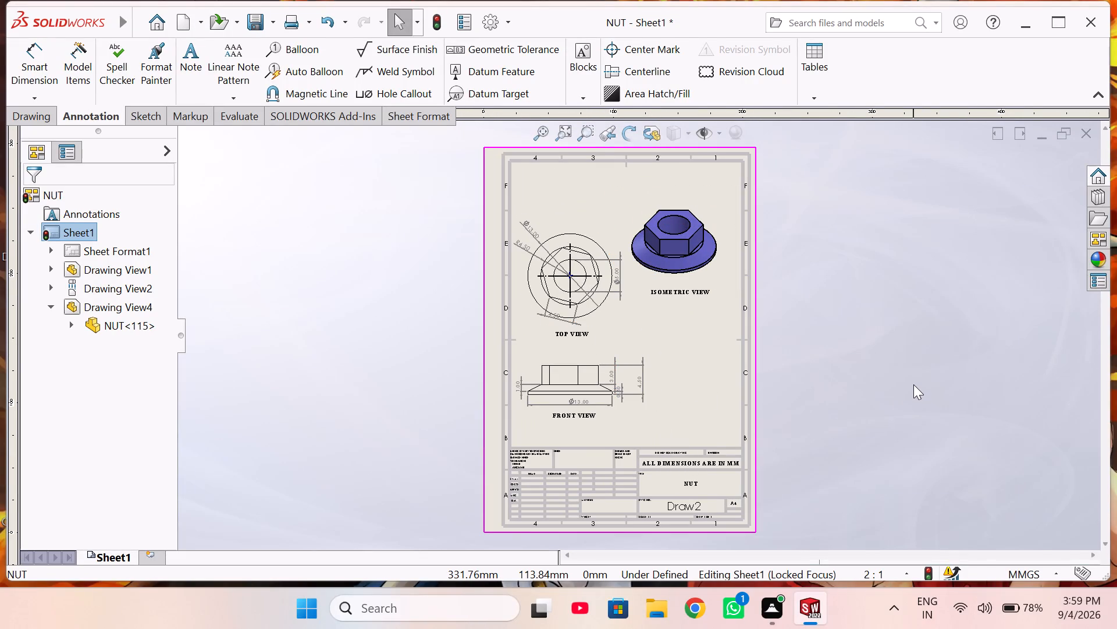
left_click(703, 182)
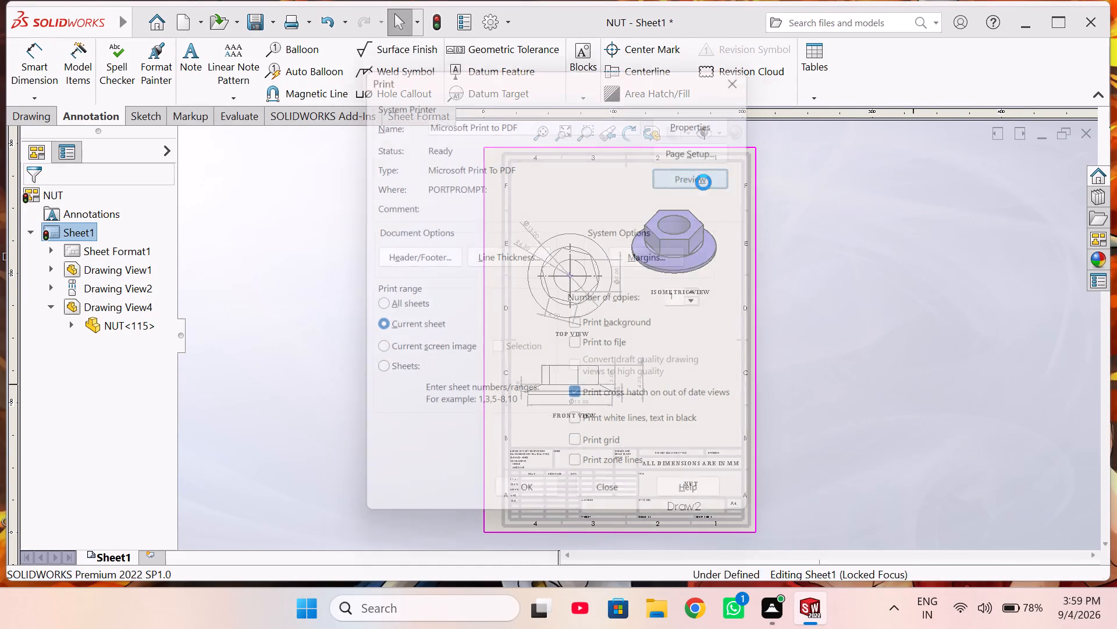
scroll(705, 342, "up", 1)
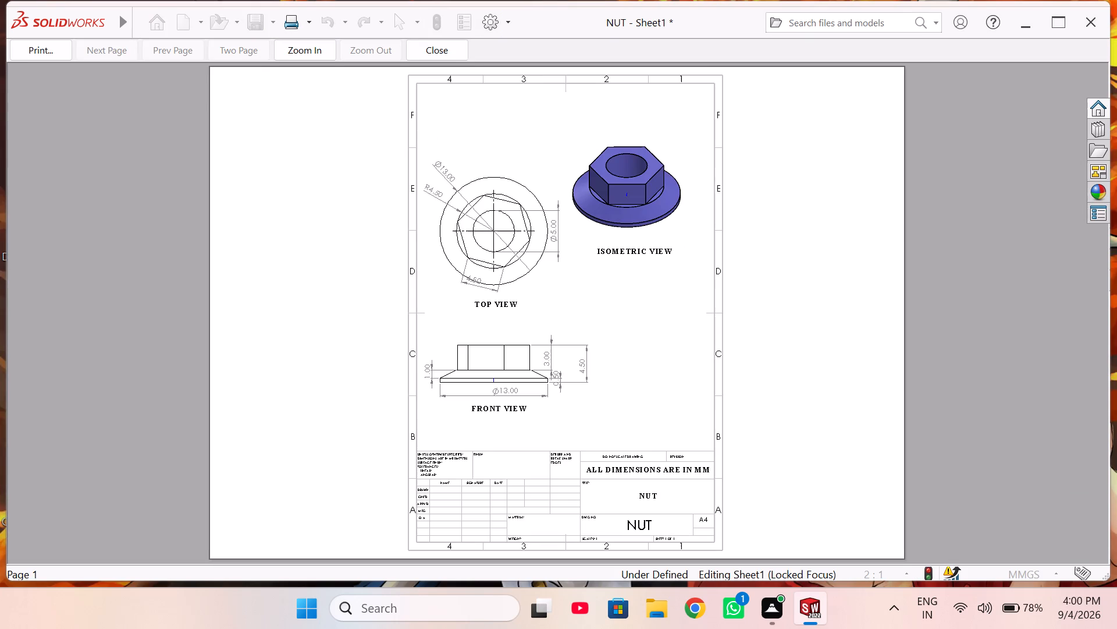
left_click(439, 54)
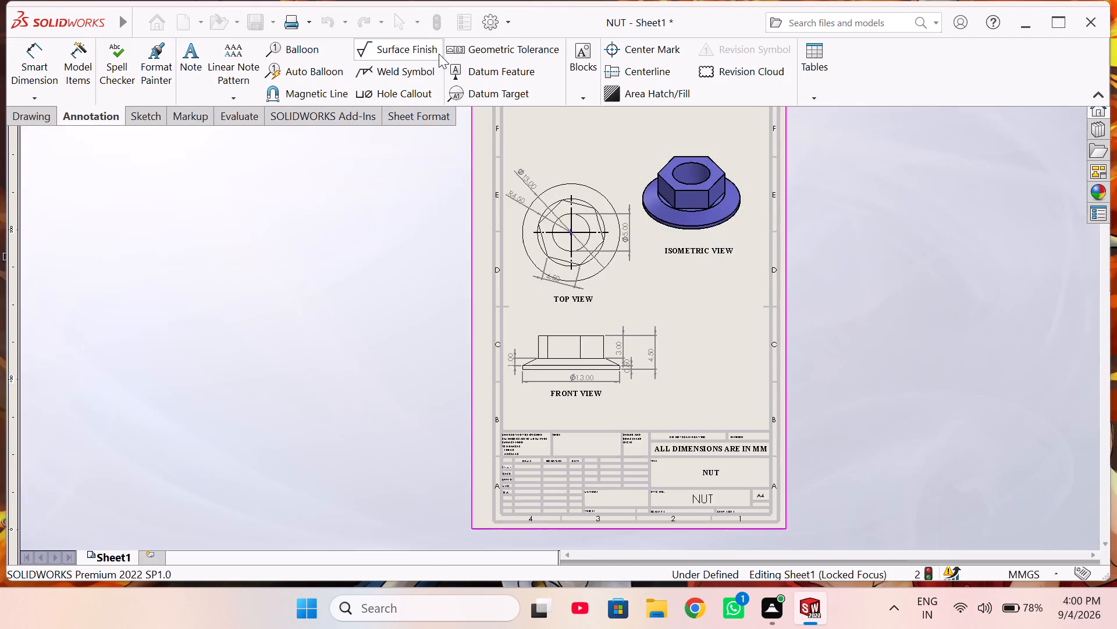
Print the current sheet with Microsoft Print to PDF, saving the PDF as "NUT" on the Desktop.
key("ctrl+p")
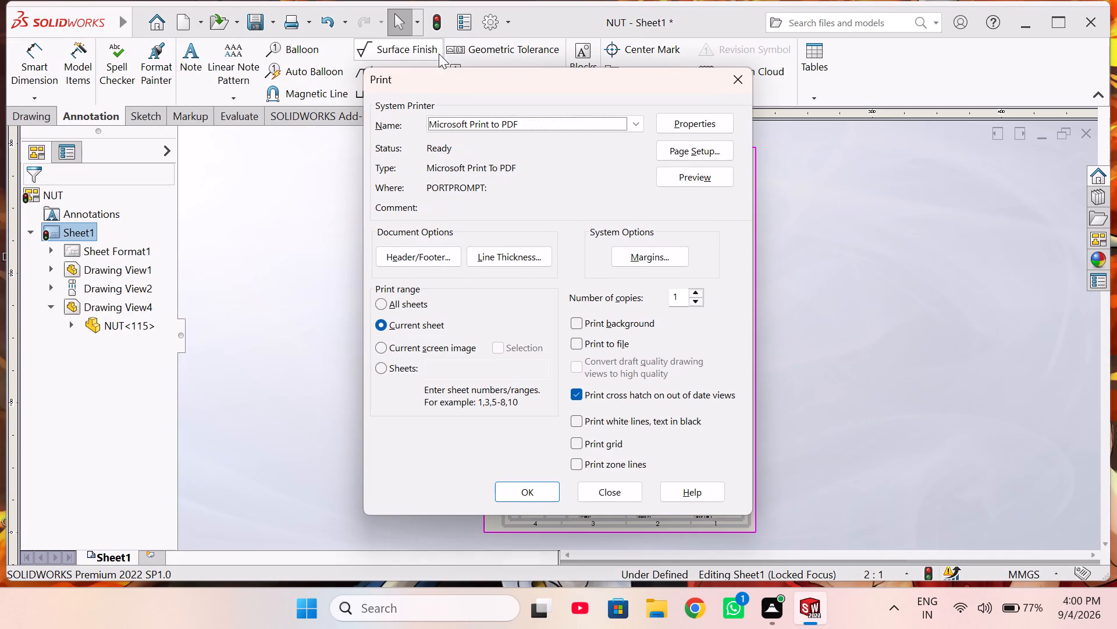
left_click(518, 486)
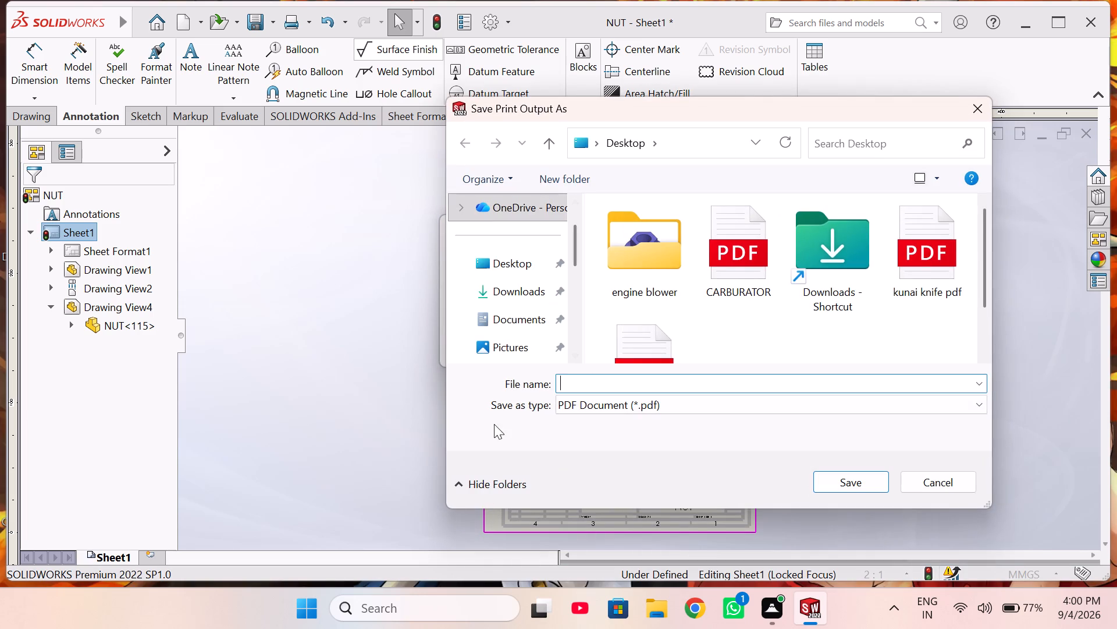
left_click(517, 264)
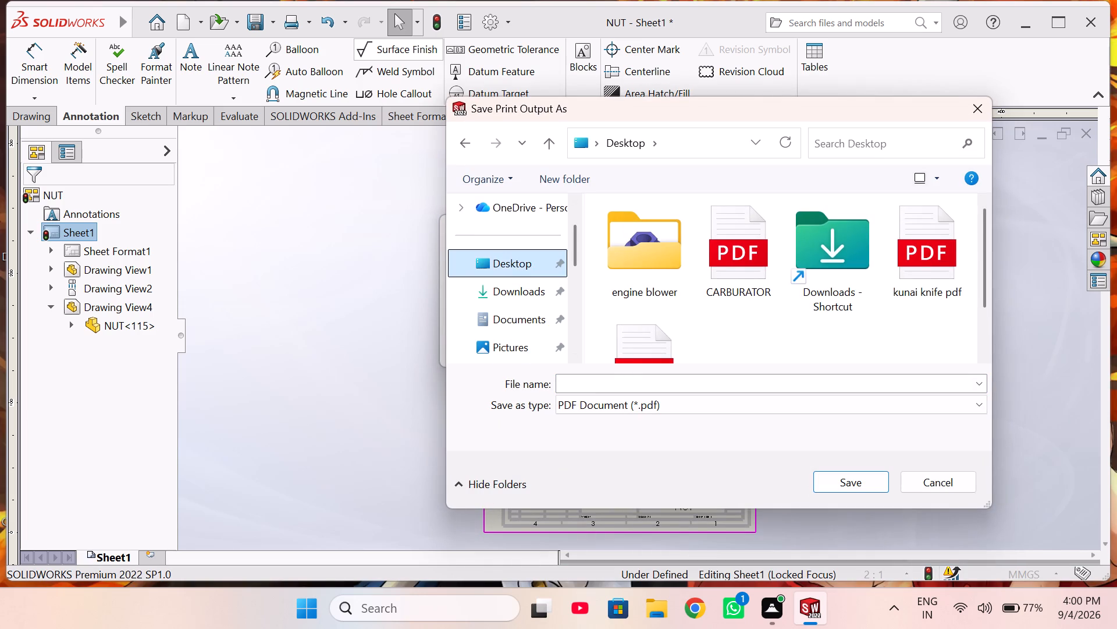
left_click(635, 386)
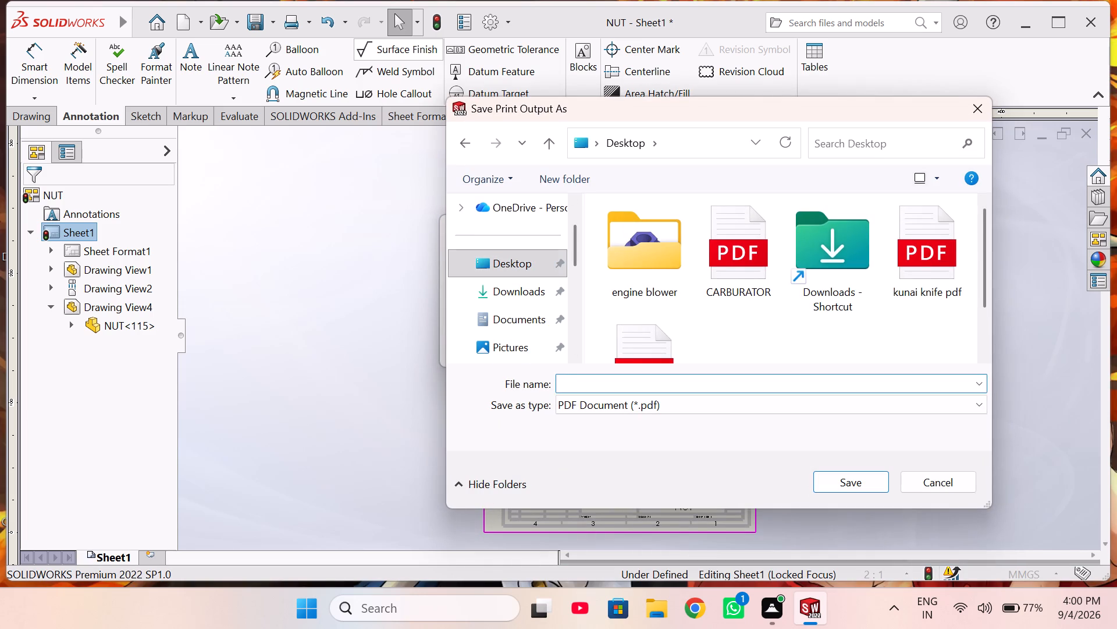
type("NUT")
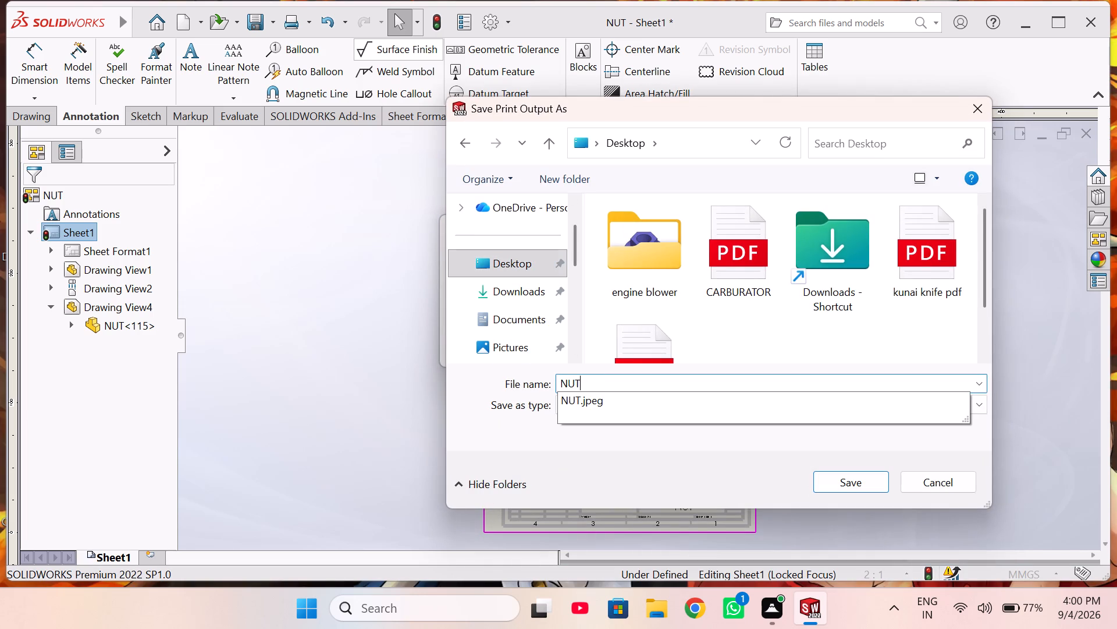
key("Return")
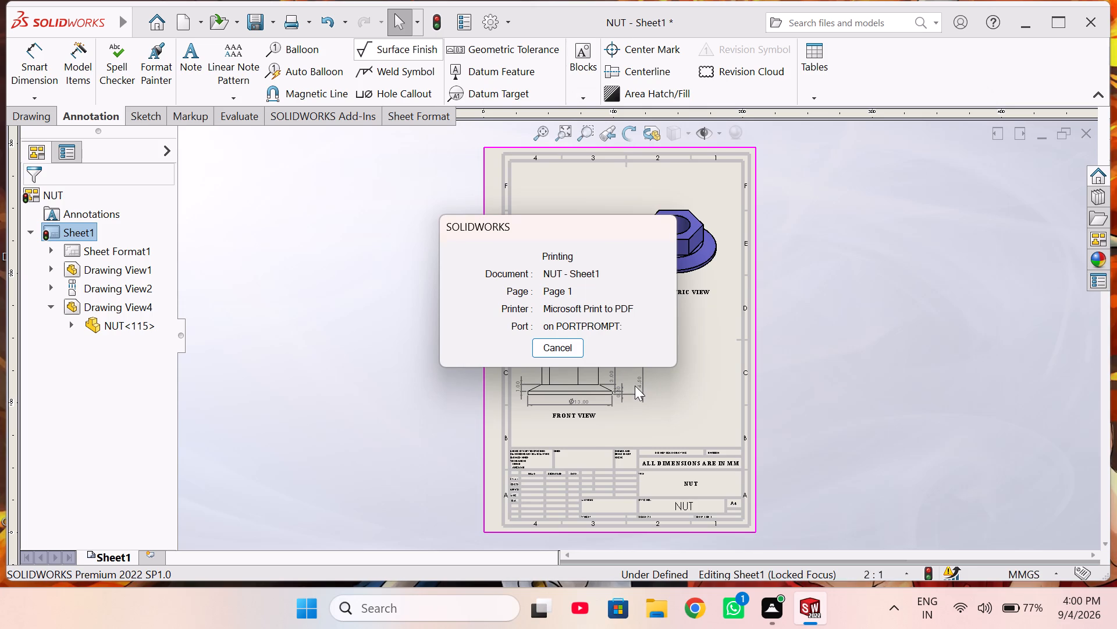